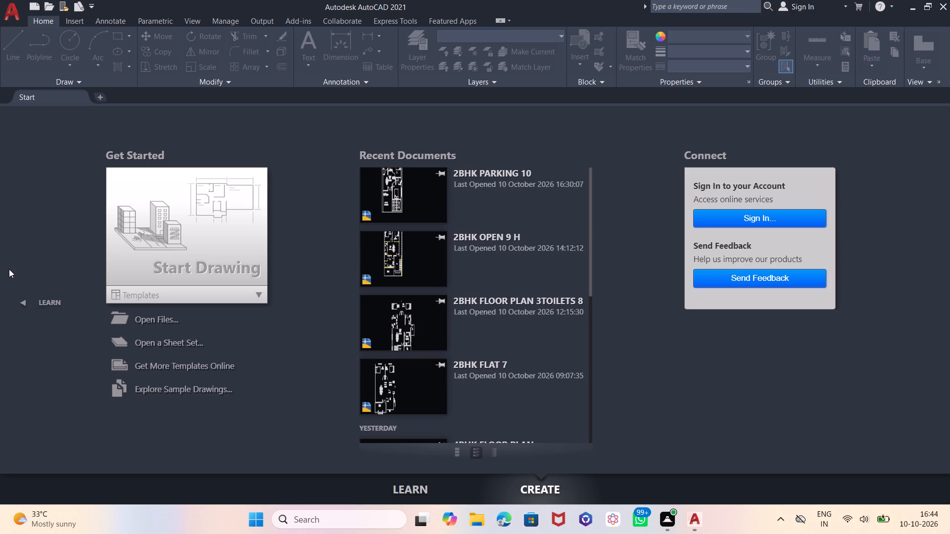
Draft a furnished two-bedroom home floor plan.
Start a new blank drawing and turn off the grid display.
{"action": "left_click", "coordinate": [94, 216]}
{"action": "left_click", "coordinate": [146, 215]}
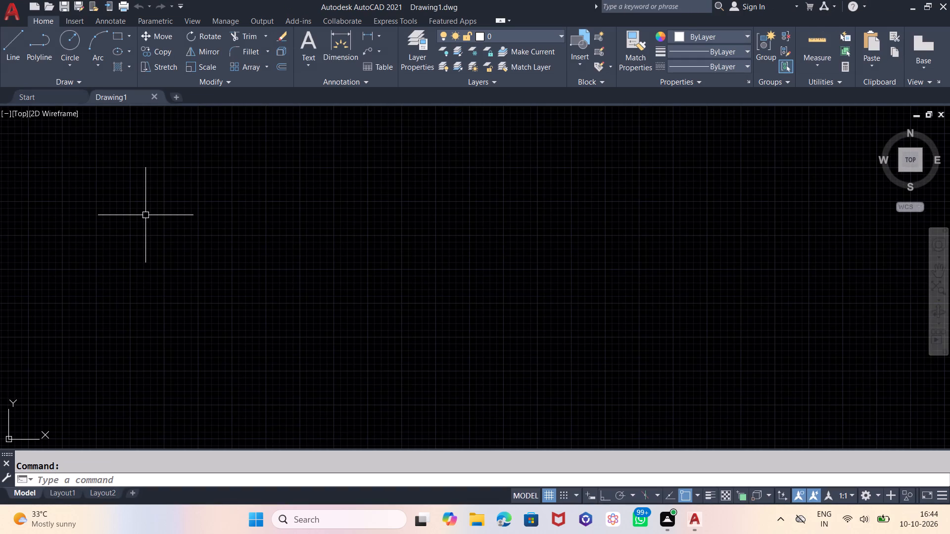
{"action": "key", "text": "F7"}
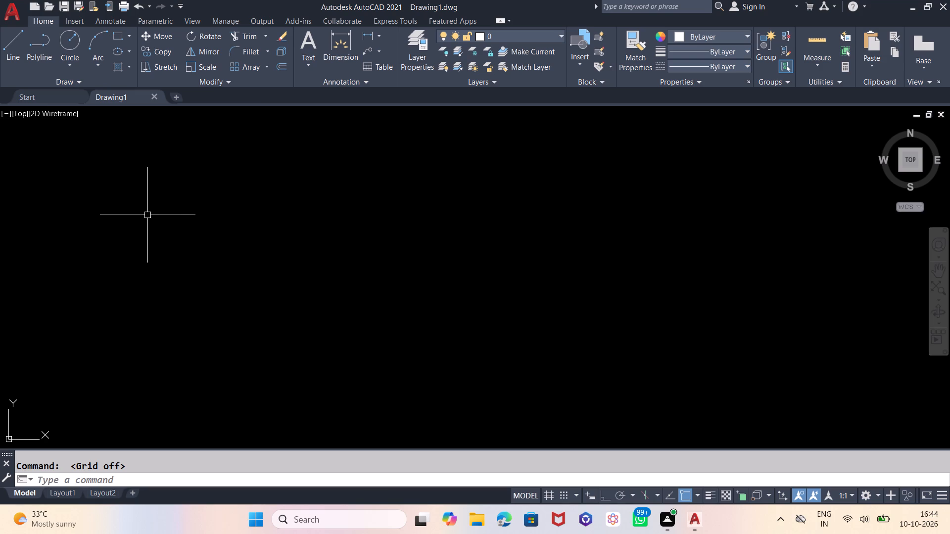
Configure the drawing units to Engineering length with 0'-0.0" precision and an insertion scale of Inches.
{"action": "type", "text": "UN"}
{"action": "key", "text": "Return"}
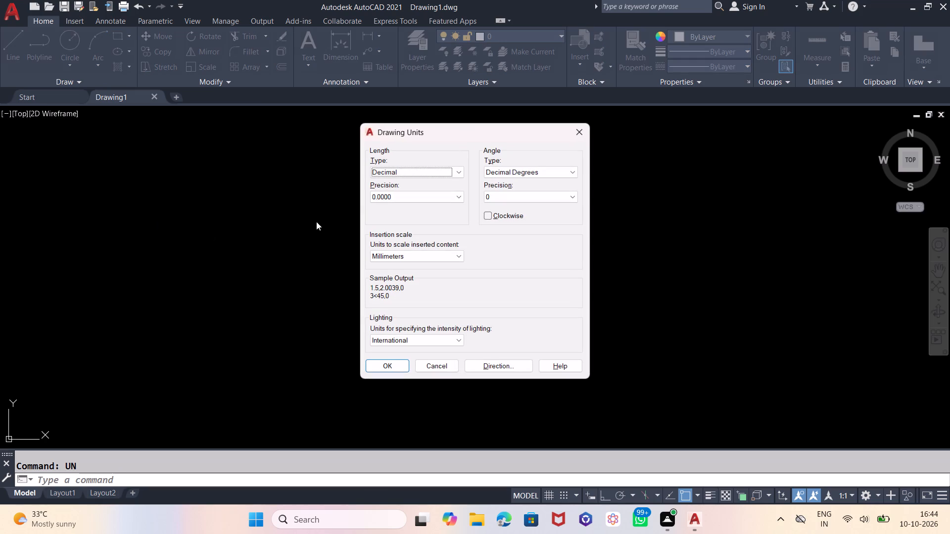
{"action": "left_click", "coordinate": [399, 172]}
{"action": "left_click", "coordinate": [400, 197]}
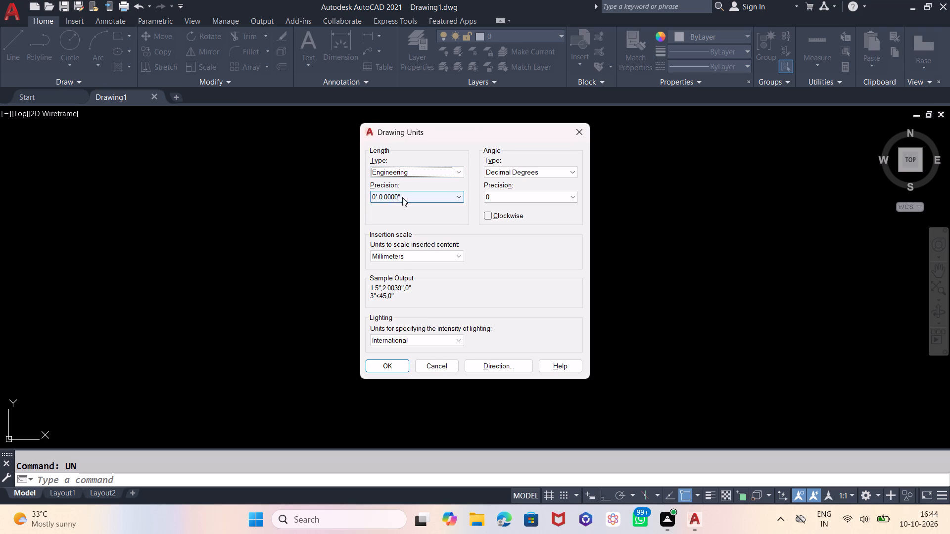
{"action": "left_click", "coordinate": [403, 197]}
{"action": "left_click", "coordinate": [397, 217]}
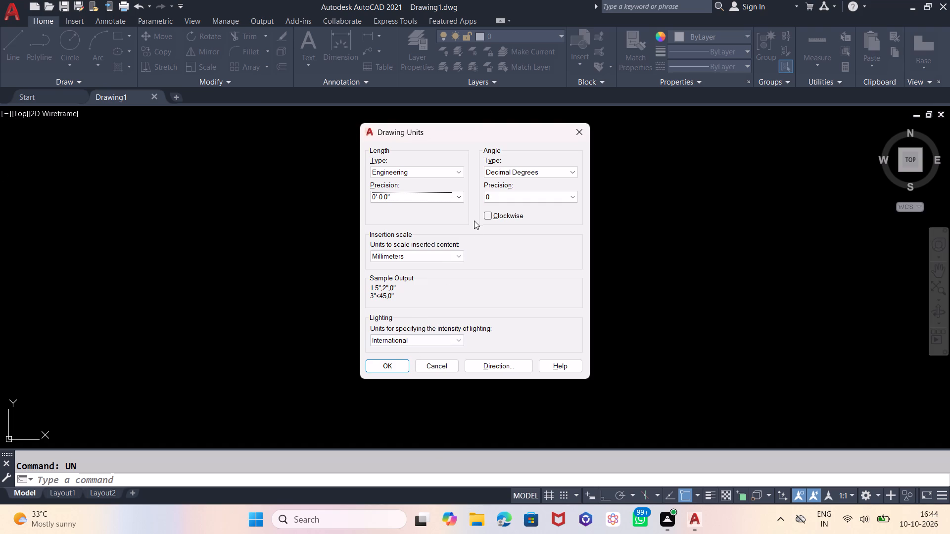
{"action": "left_click", "coordinate": [447, 257]}
{"action": "left_click", "coordinate": [433, 270]}
{"action": "left_click", "coordinate": [391, 361]}
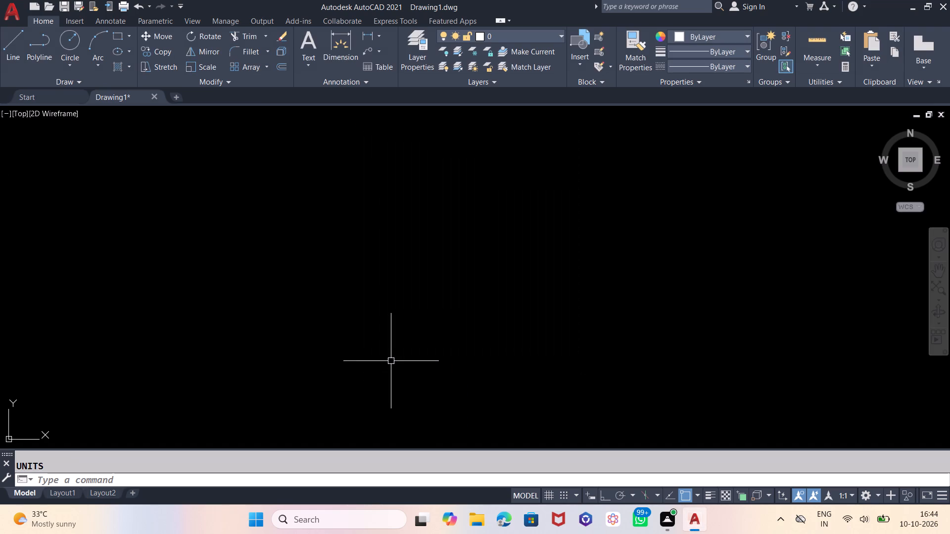
Set the model space limits from the default origin to 65',65' and zoom to the extents.
{"action": "type", "text": "LIMITS"}
{"action": "key", "text": "Return"}
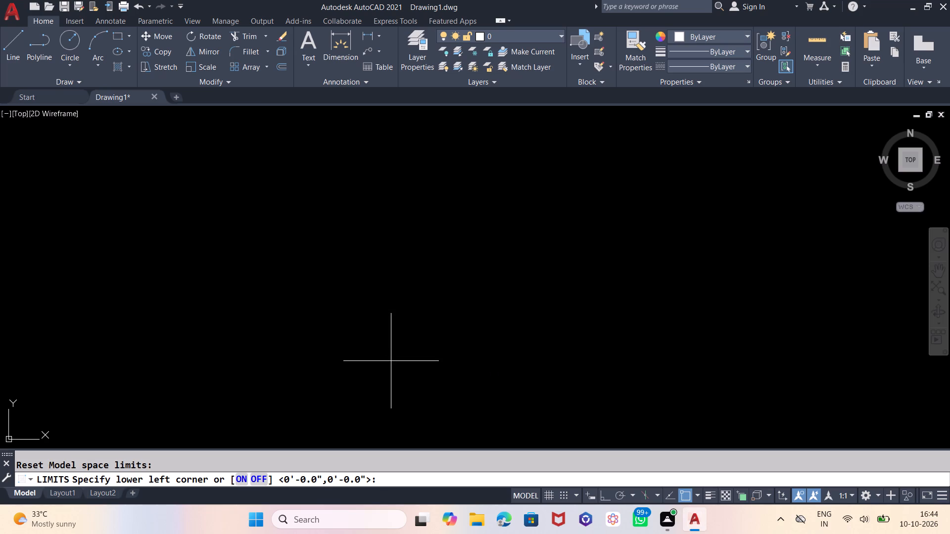
{"action": "key", "text": "Return"}
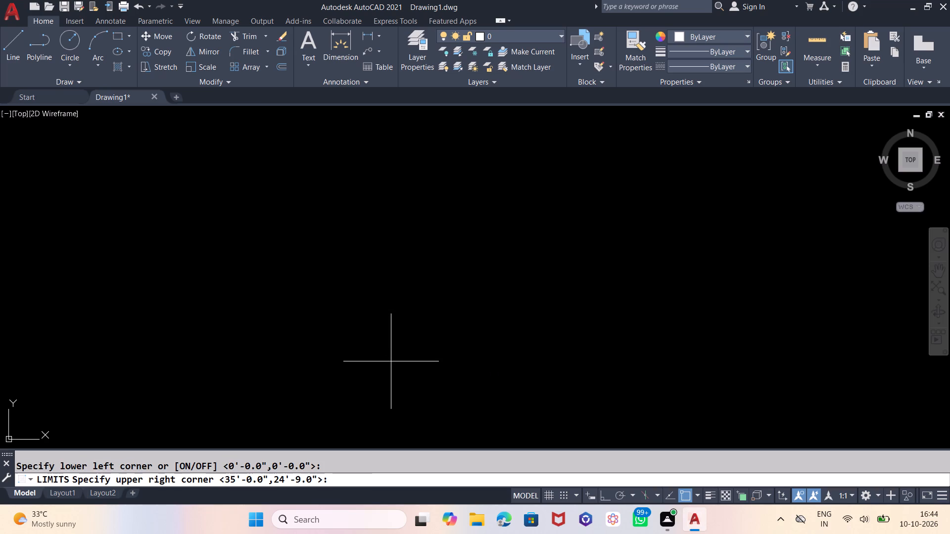
{"action": "type", "text": "65'"}
{"action": "type", "text": ",65"}
{"action": "key", "text": "apostrophe"}
{"action": "key", "text": "Return"}
{"action": "key", "text": "z"}
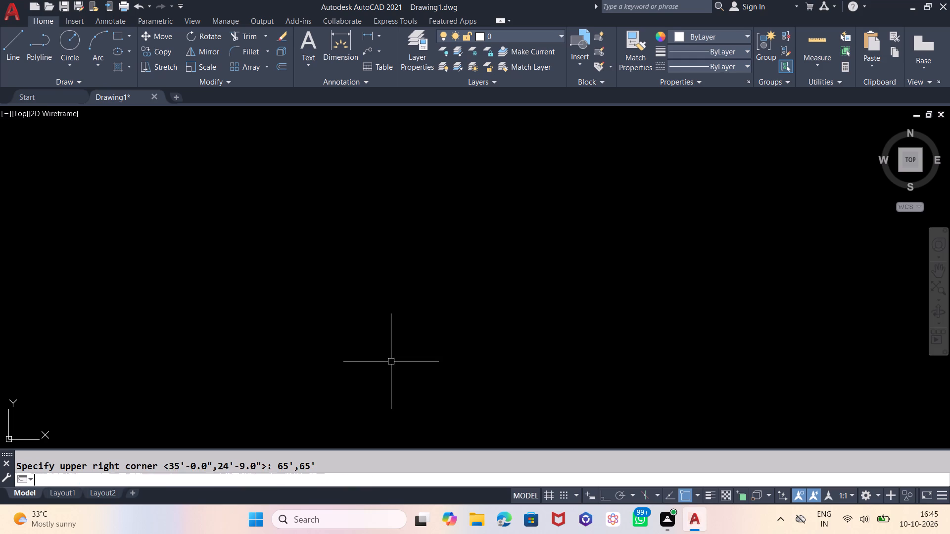
{"action": "key", "text": "Return"}
{"action": "key", "text": "e"}
{"action": "key", "text": "Return"}
Turn on command log file recording with LOGFILEON.
{"action": "type", "text": "LOG"}
{"action": "type", "text": "FILE"}
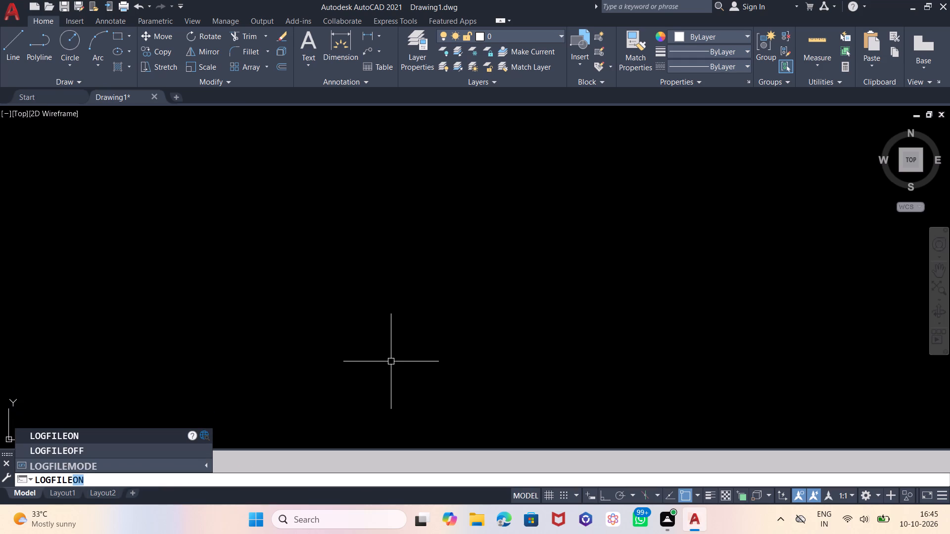
{"action": "type", "text": "OM"}
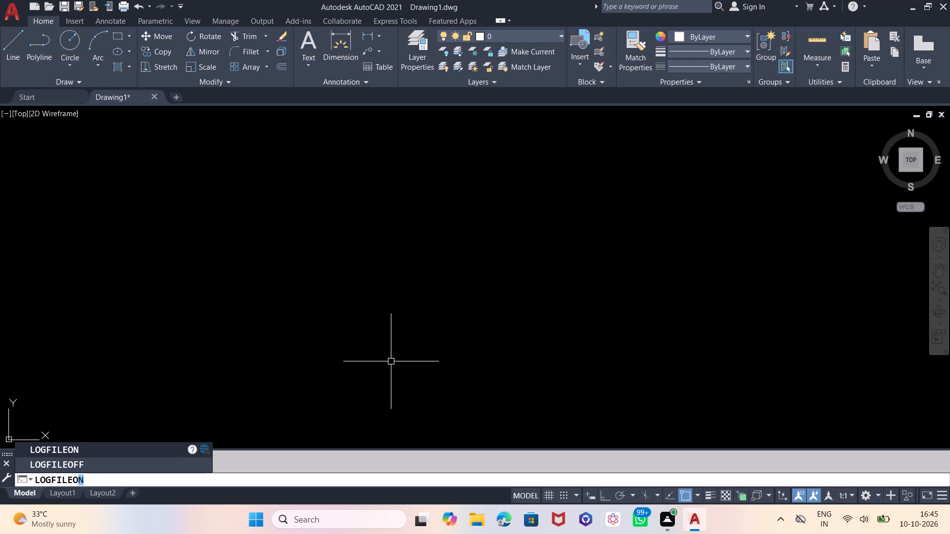
{"action": "key", "text": "BackSpace"}
{"action": "key", "text": "n"}
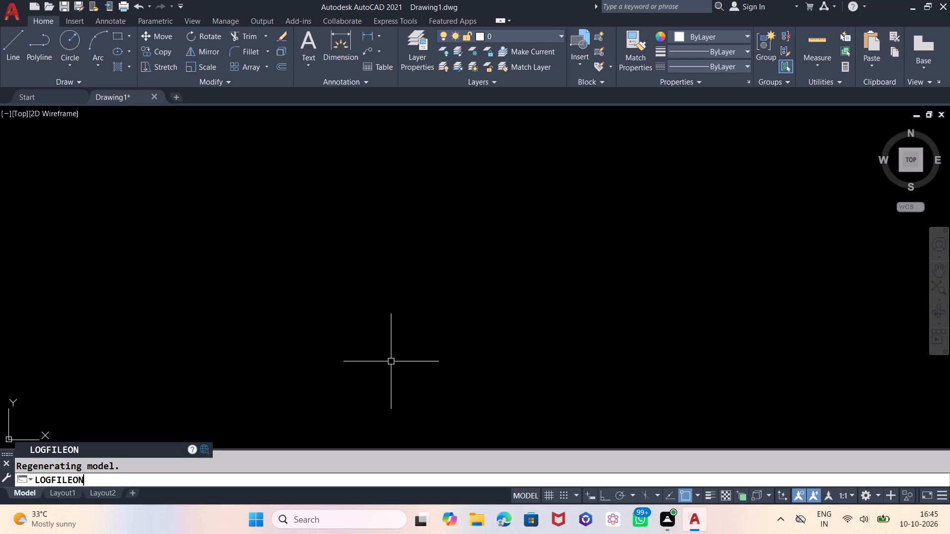
{"action": "key", "text": "Return"}
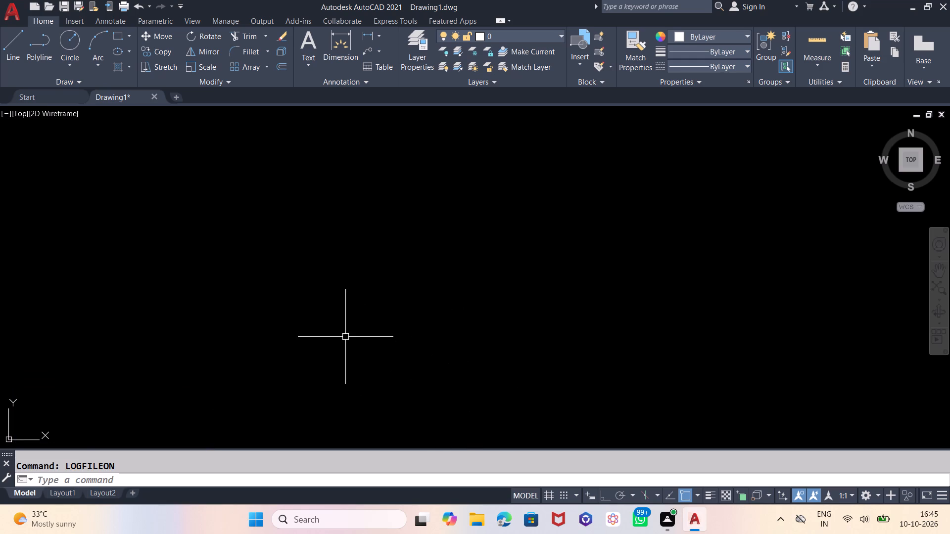
Set the UCS icon to the Noorigin option.
{"action": "type", "text": "UCSICON"}
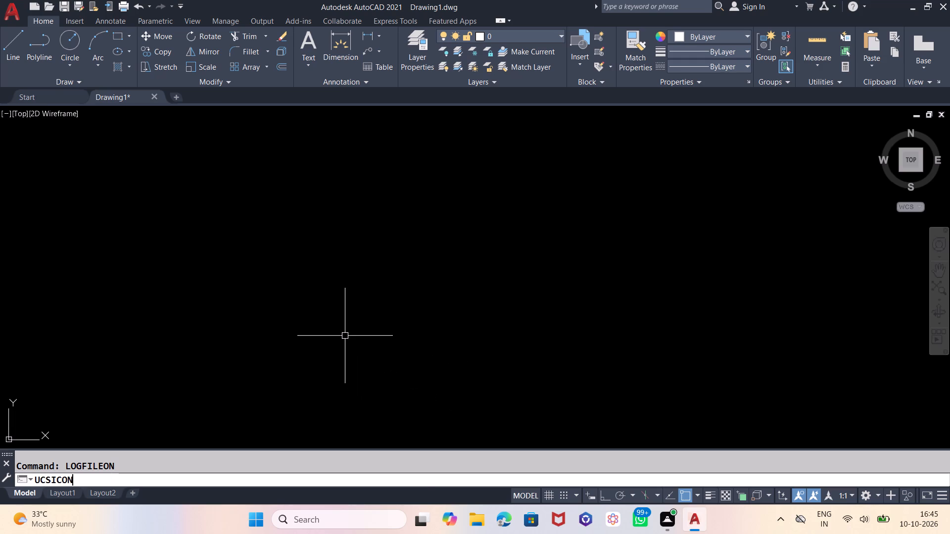
{"action": "key", "text": "Return"}
{"action": "key", "text": "n"}
{"action": "key", "text": "Return"}
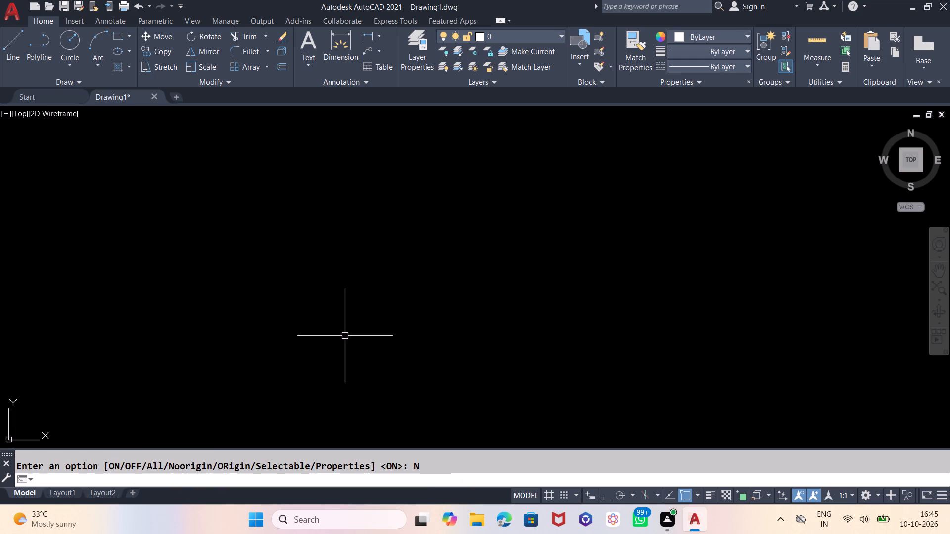
Draw the plan's outer wall rectangle, 30' wide by 42' high.
{"action": "left_click", "coordinate": [113, 35]}
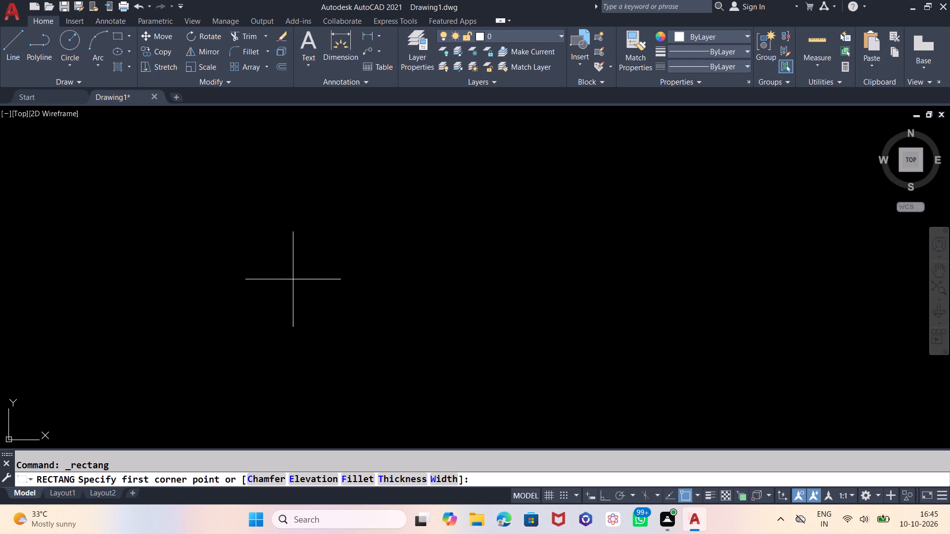
{"action": "left_click", "coordinate": [361, 163]}
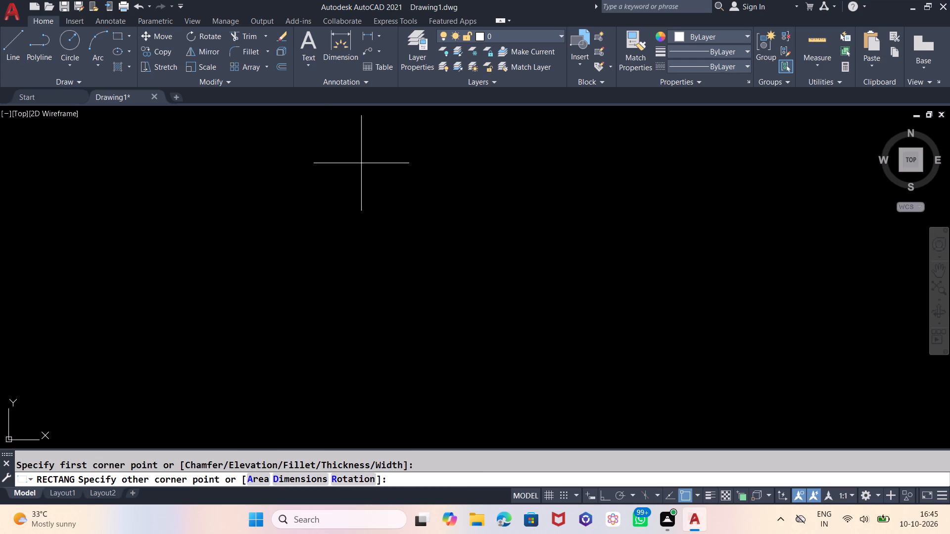
{"action": "key", "text": "shift+at"}
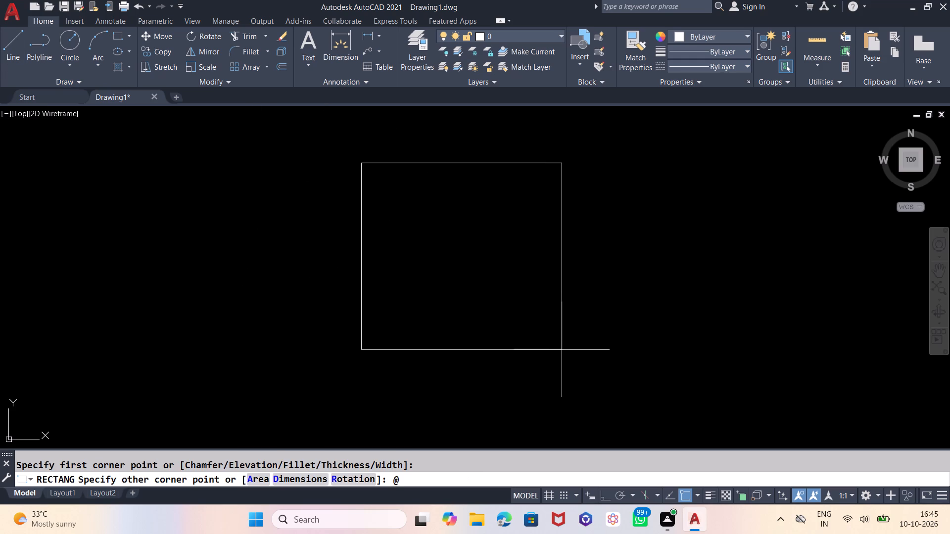
{"action": "type", "text": "30',"}
{"action": "type", "text": "42"}
{"action": "key", "text": "apostrophe"}
{"action": "key", "text": "Return"}
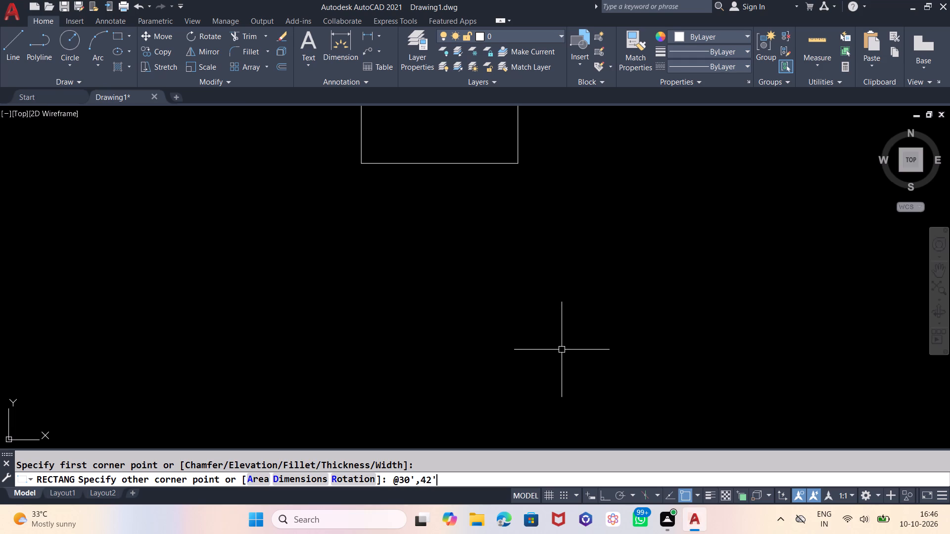
Offset the outer rectangle 9" inward to form the outer wall thickness.
{"action": "scroll", "coordinate": [565, 374], "scroll_direction": "down", "scroll_amount": 3}
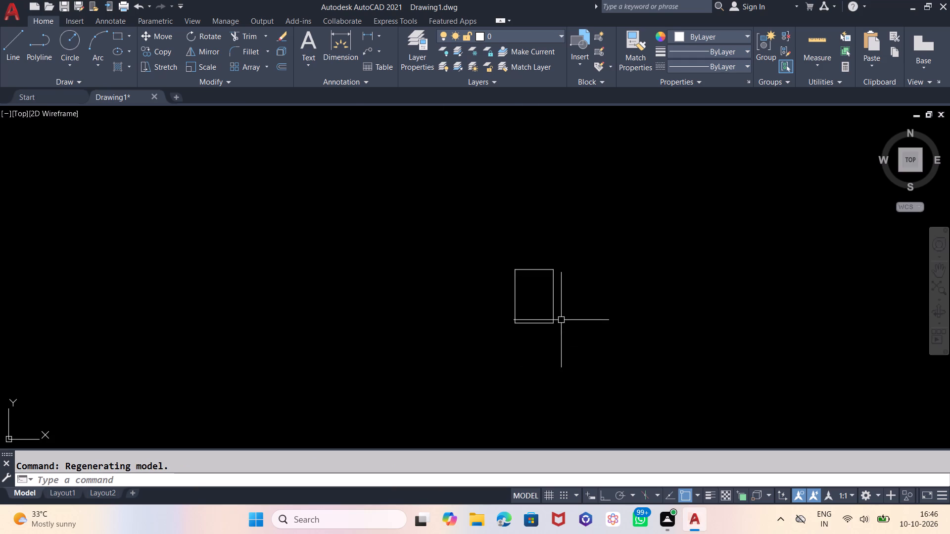
{"action": "scroll", "coordinate": [561, 318], "scroll_direction": "up", "scroll_amount": 2}
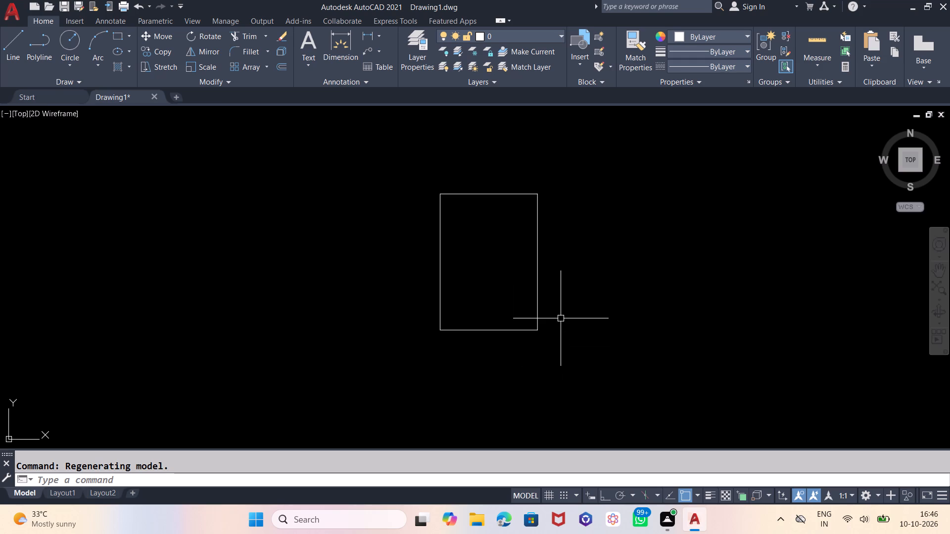
{"action": "key", "text": "o"}
{"action": "key", "text": "Return"}
{"action": "key", "text": "9"}
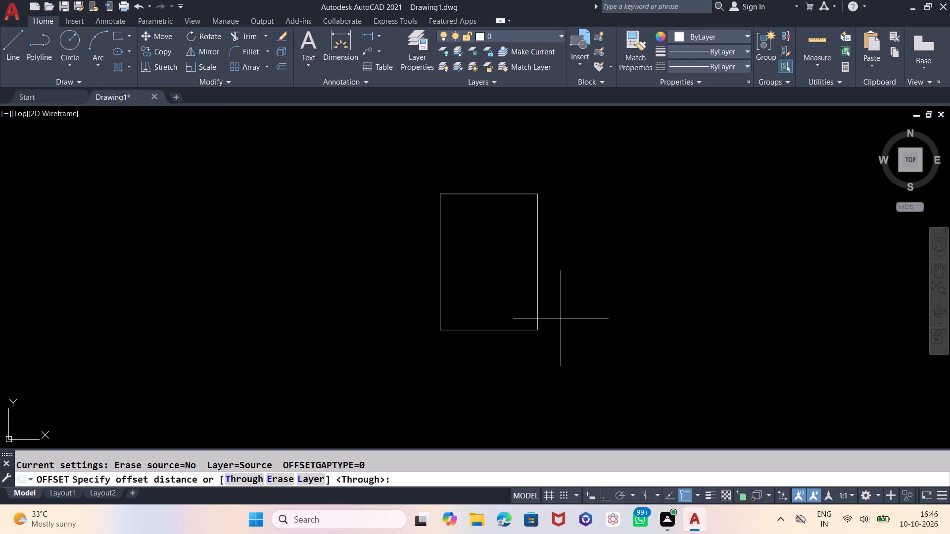
{"action": "key", "text": "Return"}
{"action": "left_click", "coordinate": [468, 194]}
{"action": "left_click", "coordinate": [476, 232]}
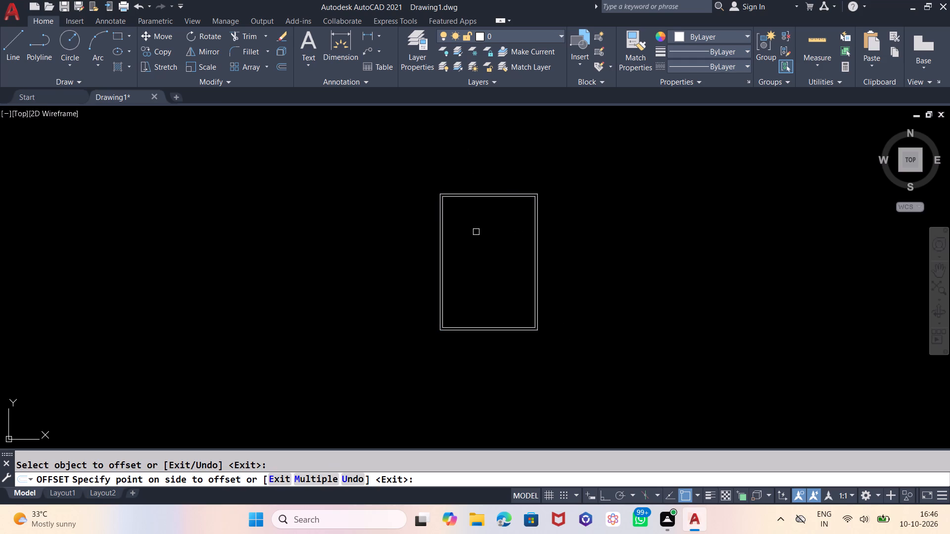
{"action": "key", "text": "Escape"}
Explode the inner wall rectangle into separate lines.
{"action": "scroll", "coordinate": [422, 192], "scroll_direction": "up", "scroll_amount": 2}
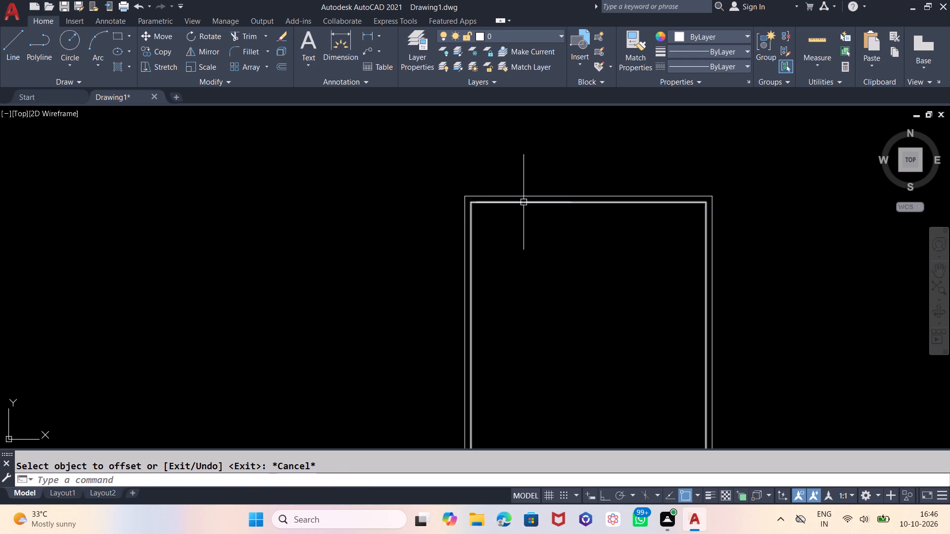
{"action": "left_click", "coordinate": [523, 202]}
{"action": "key", "text": "x"}
{"action": "key", "text": "Return"}
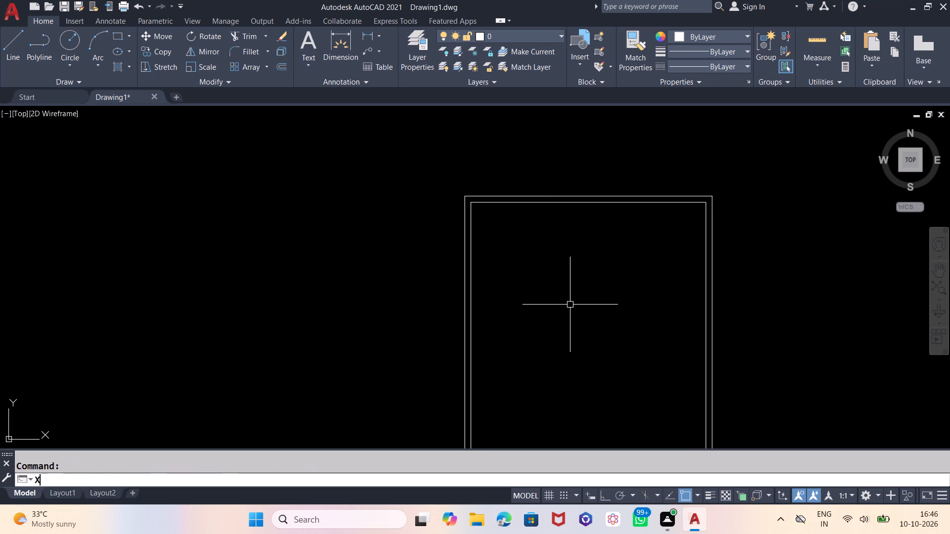
Offset the inner line of the left wall 11' into the plan to start a vertical partition.
{"action": "scroll", "coordinate": [399, 116], "scroll_direction": "down", "scroll_amount": 1}
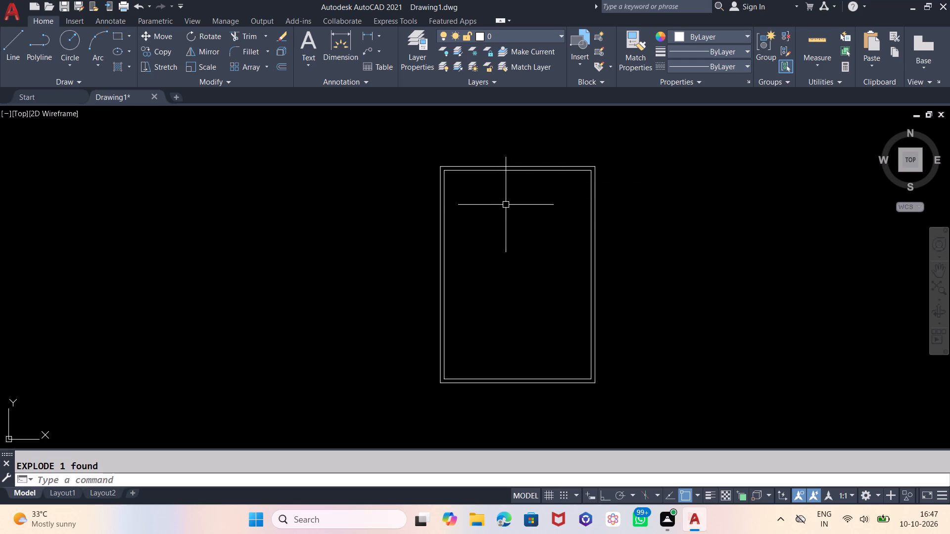
{"action": "scroll", "coordinate": [367, 200], "scroll_direction": "down", "scroll_amount": 1}
{"action": "scroll", "coordinate": [438, 188], "scroll_direction": "up", "scroll_amount": 1}
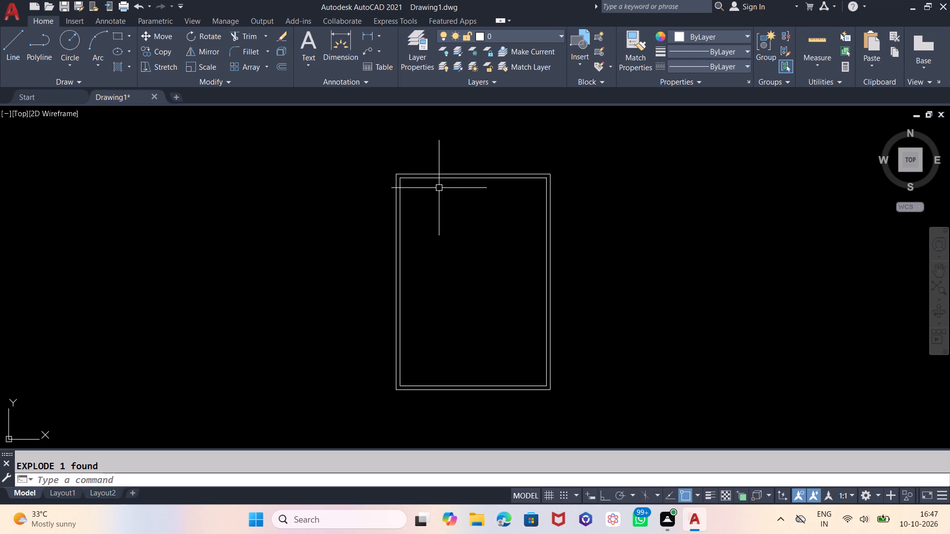
{"action": "scroll", "coordinate": [447, 178], "scroll_direction": "up", "scroll_amount": 2}
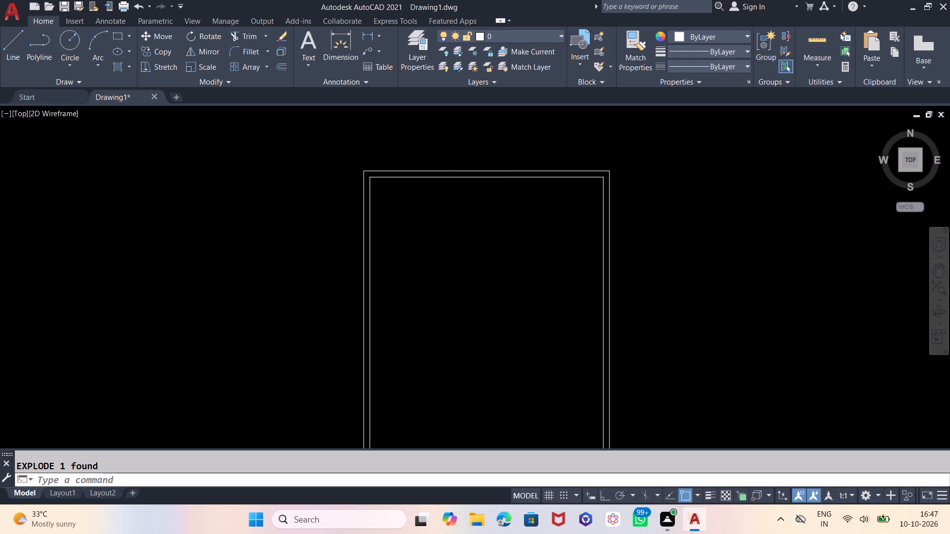
{"action": "key", "text": "o"}
{"action": "key", "text": "Return"}
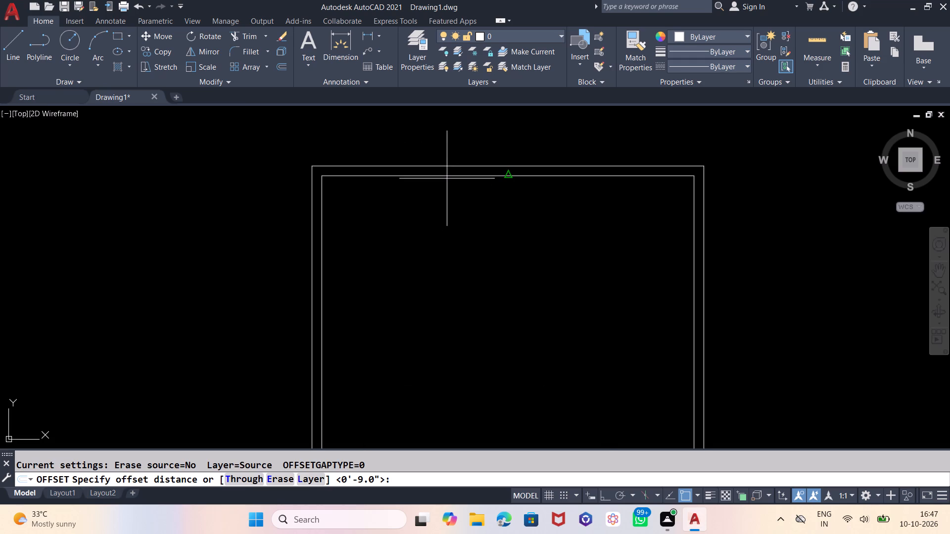
{"action": "type", "text": "11'"}
{"action": "key", "text": "Return"}
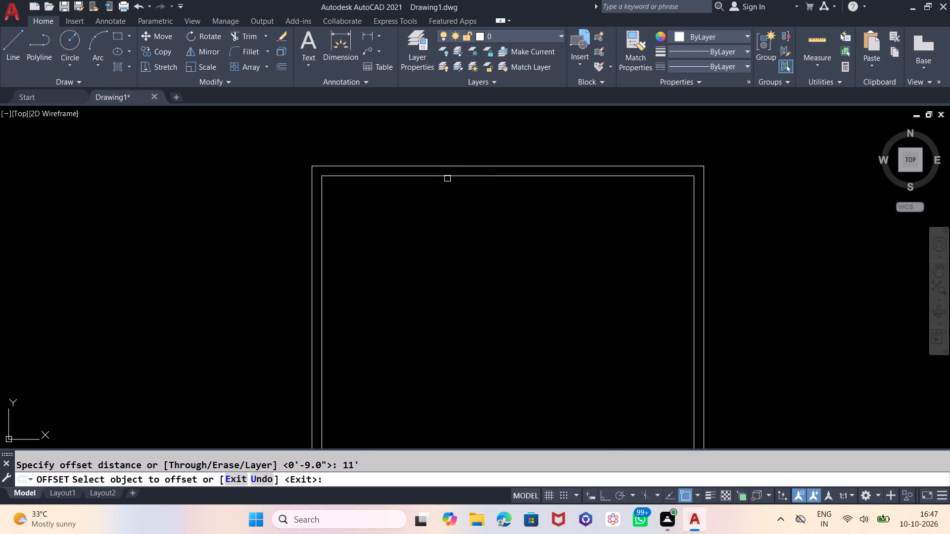
{"action": "left_click", "coordinate": [323, 191]}
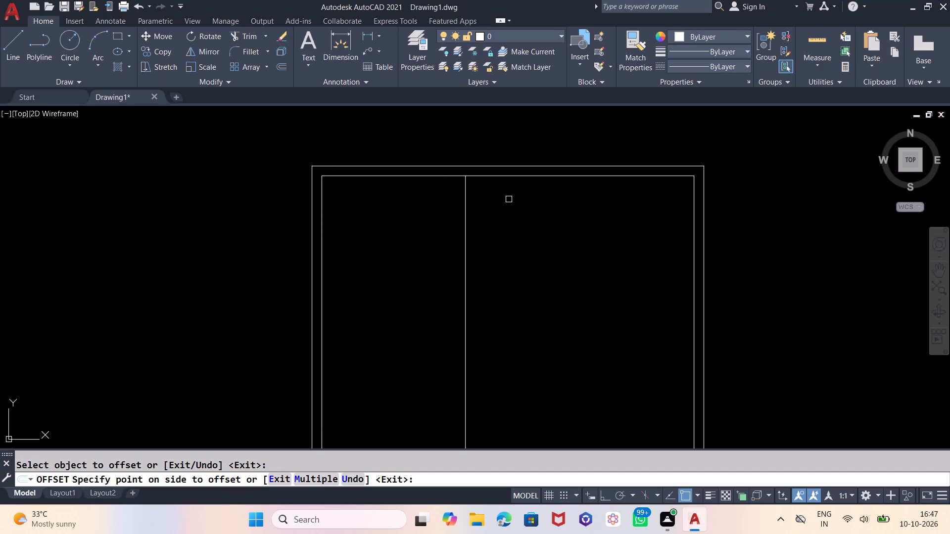
{"action": "left_click", "coordinate": [509, 199]}
{"action": "key", "text": "Escape"}
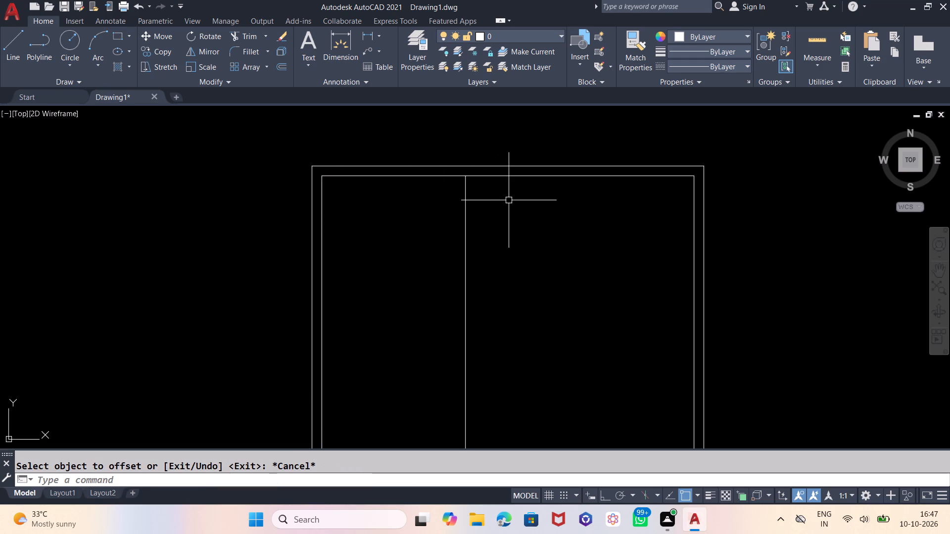
Offset the inner line of the top wall 12' downward to start a horizontal partition.
{"action": "key", "text": "o"}
{"action": "key", "text": "Return"}
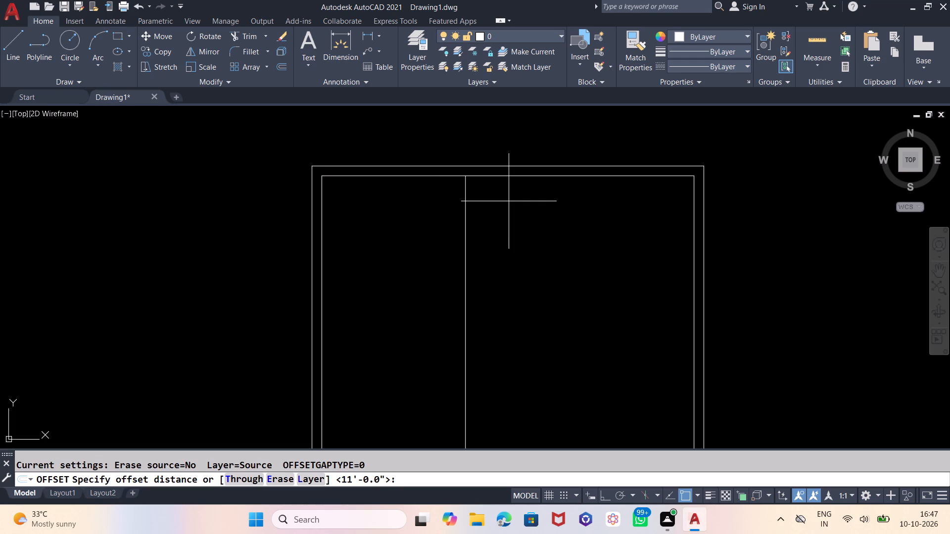
{"action": "type", "text": "12"}
{"action": "key", "text": "apostrophe"}
{"action": "key", "text": "Return"}
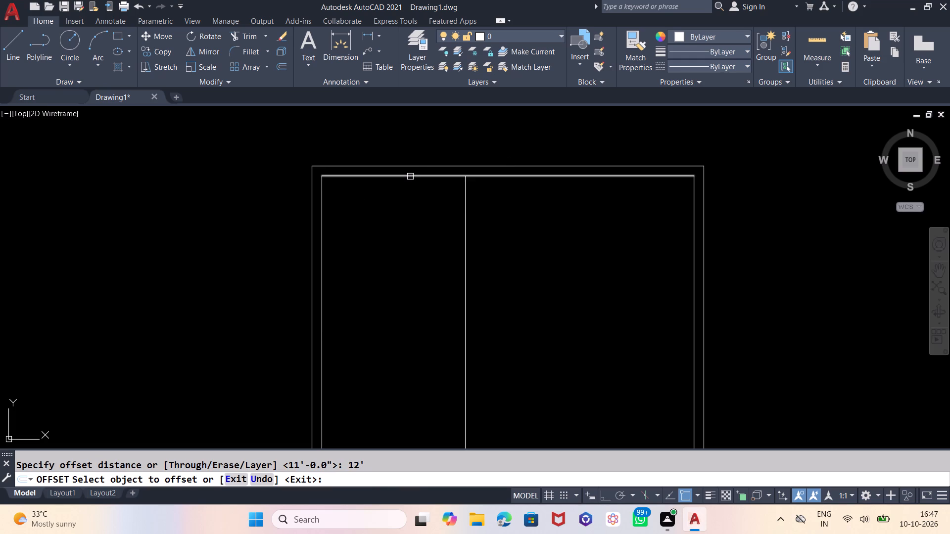
{"action": "left_click", "coordinate": [410, 178]}
{"action": "left_click", "coordinate": [406, 343]}
{"action": "key", "text": "Escape"}
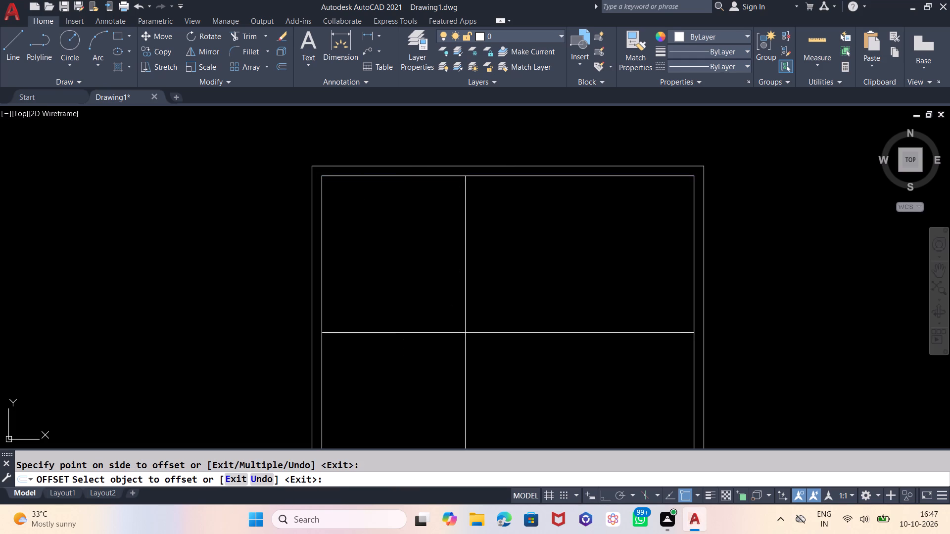
Offset the vertical partition line 6" to the right and the horizontal one 6" downward to give both partitions thickness.
{"action": "key", "text": "o"}
{"action": "key", "text": "Return"}
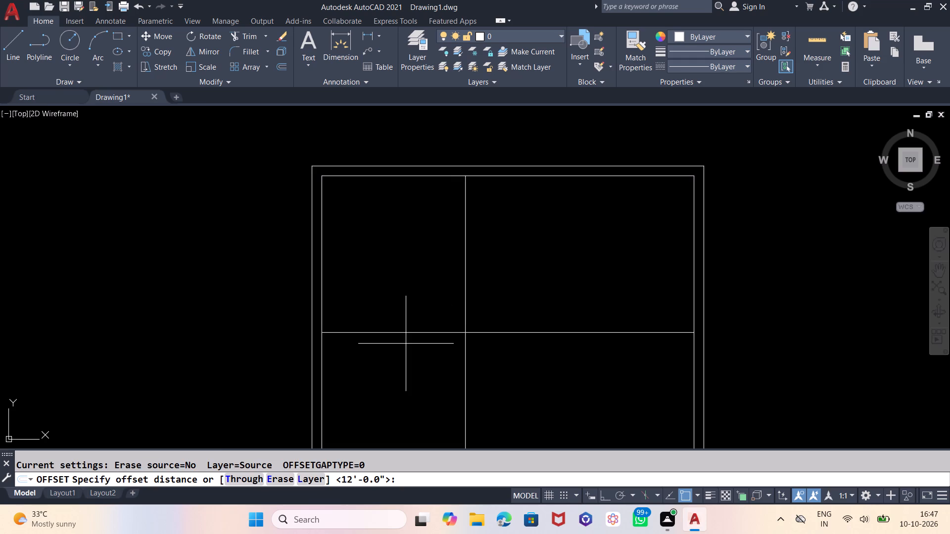
{"action": "key", "text": "6"}
{"action": "key", "text": "Return"}
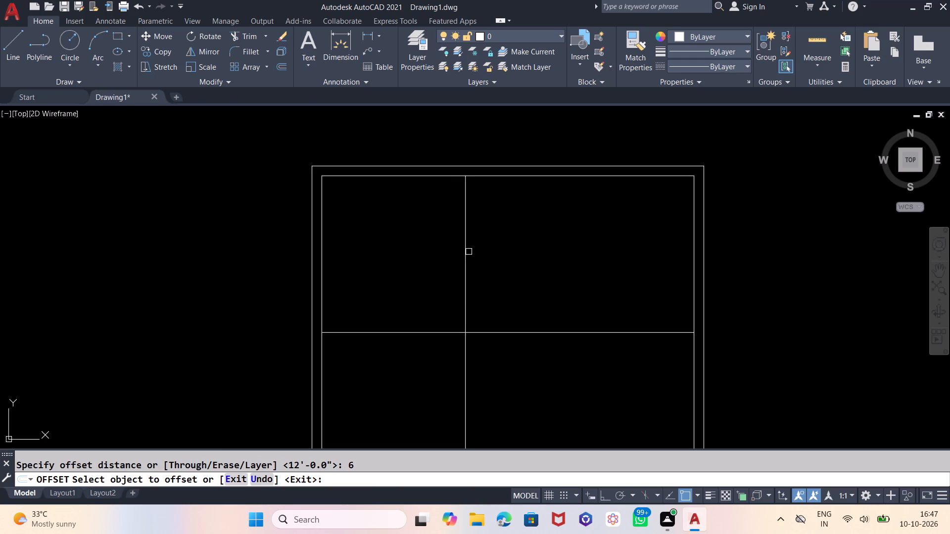
{"action": "left_click", "coordinate": [467, 255]}
{"action": "left_click", "coordinate": [526, 254]}
{"action": "left_click", "coordinate": [517, 332]}
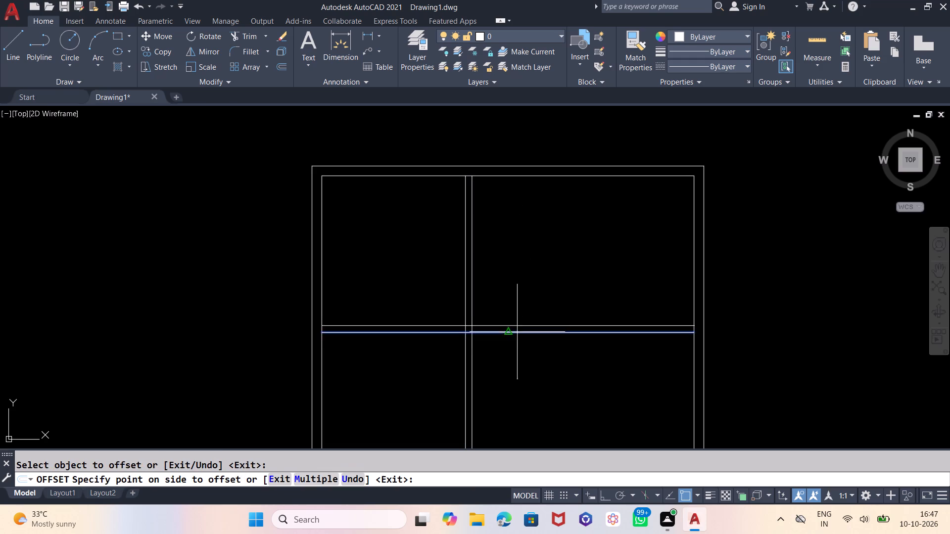
{"action": "left_click", "coordinate": [524, 377]}
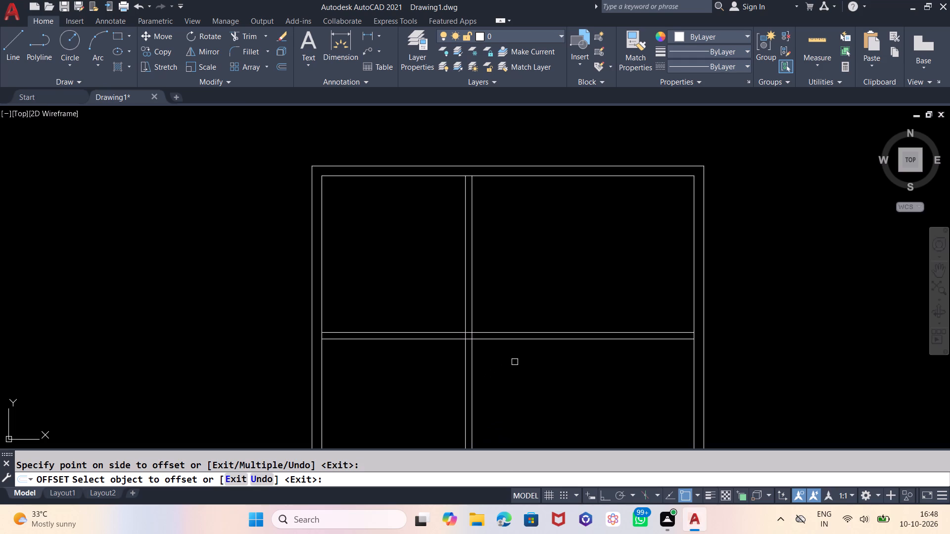
{"action": "middle_click_drag", "start_coordinate": [515, 362], "coordinate": [424, 359]}
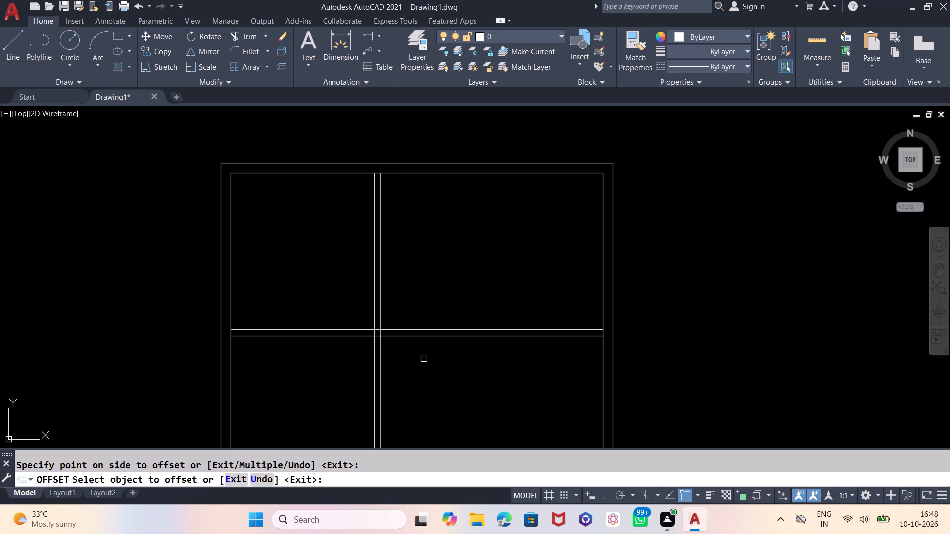
{"action": "key", "text": "Escape"}
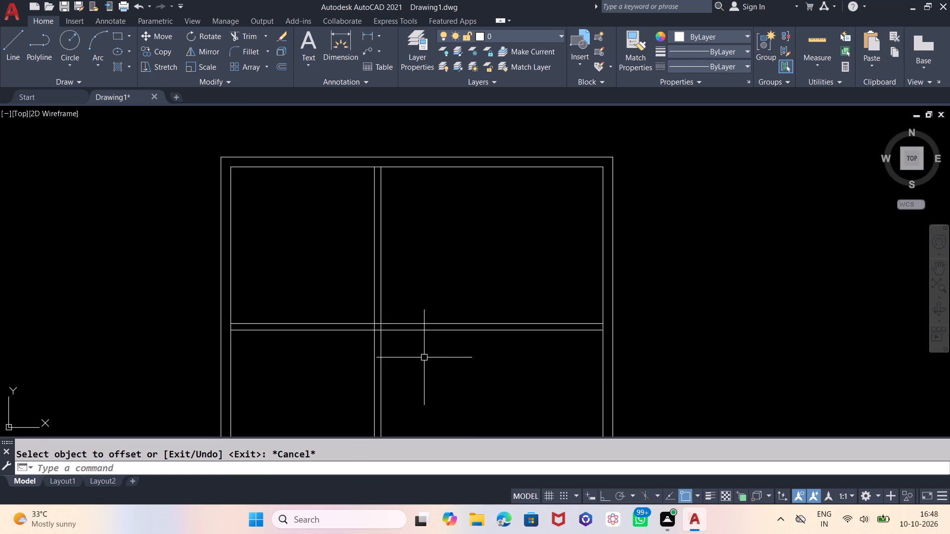
Offset the inner line of the right wall 6' into the plan for a second vertical partition.
{"action": "key", "text": "o"}
{"action": "key", "text": "Return"}
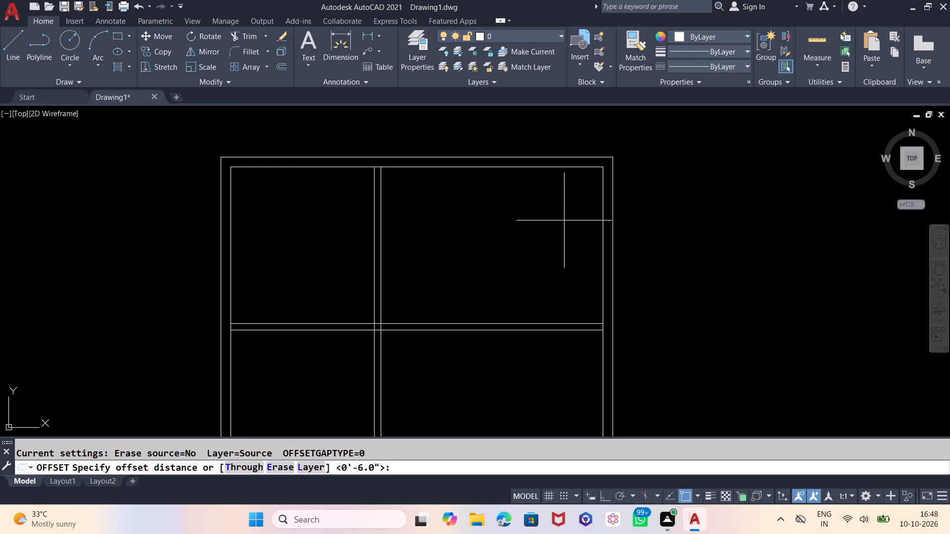
{"action": "type", "text": "6'"}
{"action": "key", "text": "Return"}
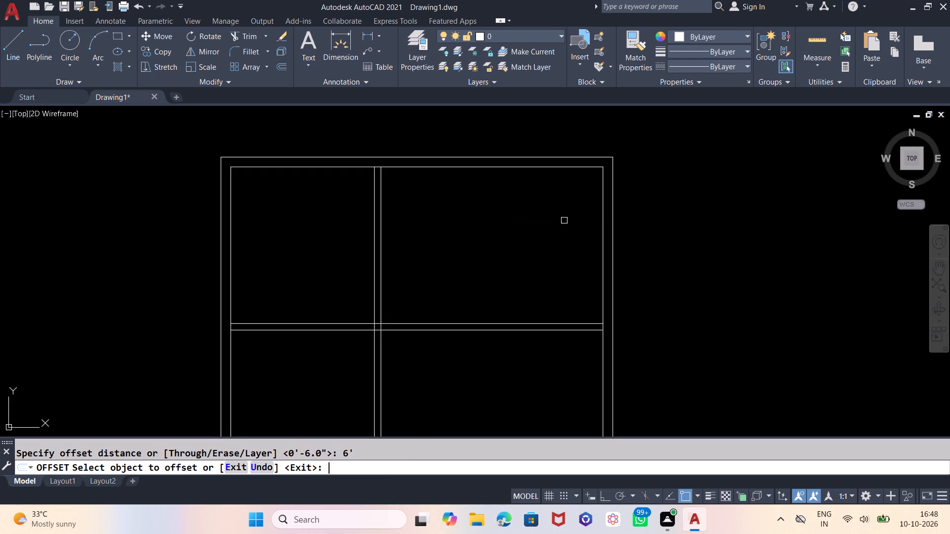
{"action": "left_click", "coordinate": [604, 191]}
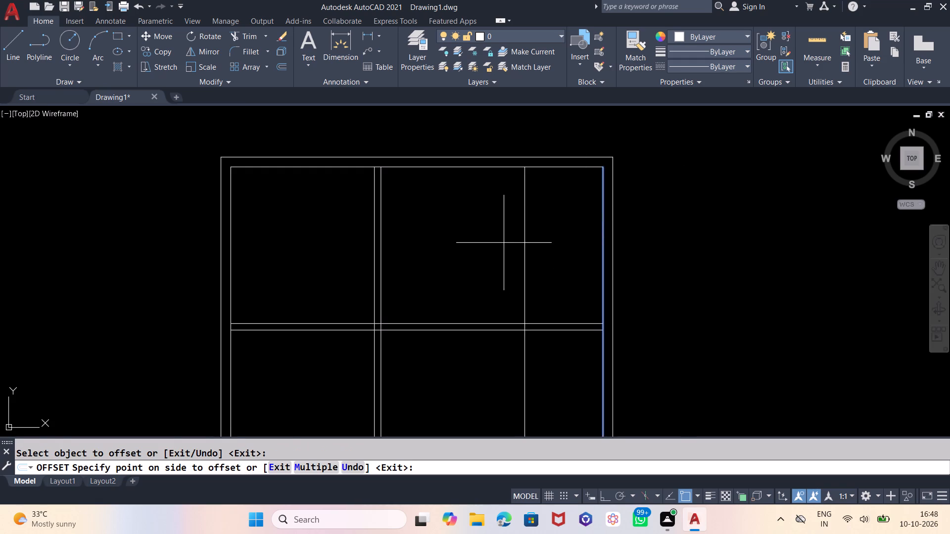
{"action": "left_click", "coordinate": [504, 243]}
{"action": "key", "text": "Escape"}
Offset the inner line of the top wall 5' downward for a second horizontal partition.
{"action": "key", "text": "o"}
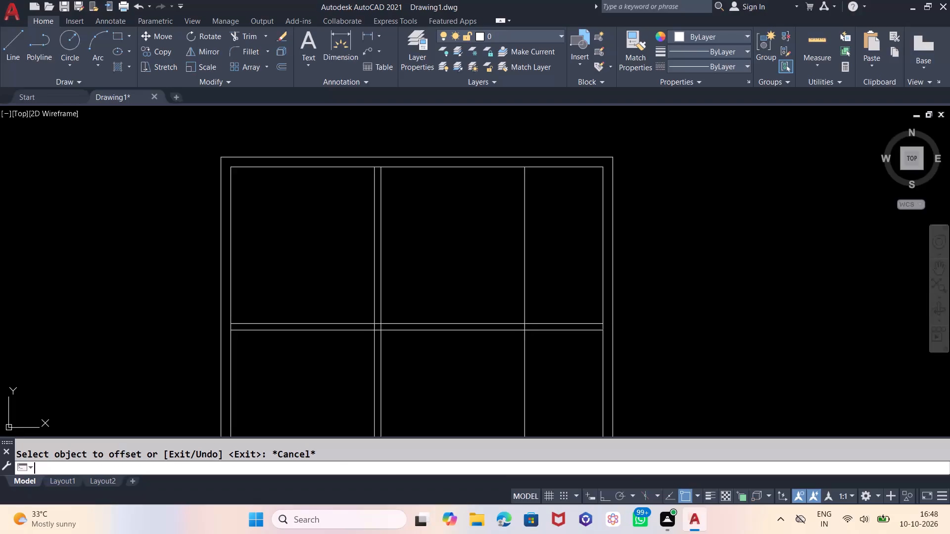
{"action": "key", "text": "Return"}
{"action": "type", "text": "5'"}
{"action": "key", "text": "Return"}
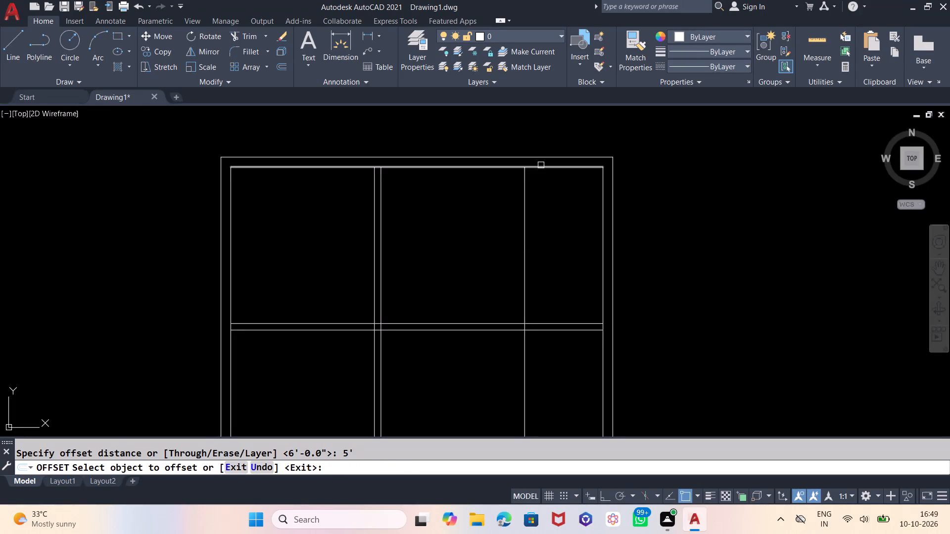
{"action": "left_click", "coordinate": [542, 167]}
{"action": "left_click", "coordinate": [560, 272]}
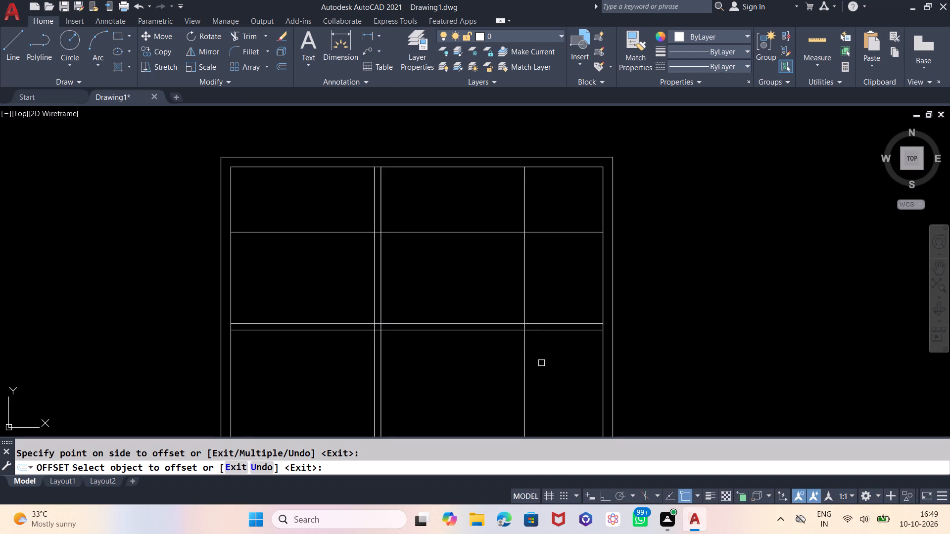
{"action": "key", "text": "Escape"}
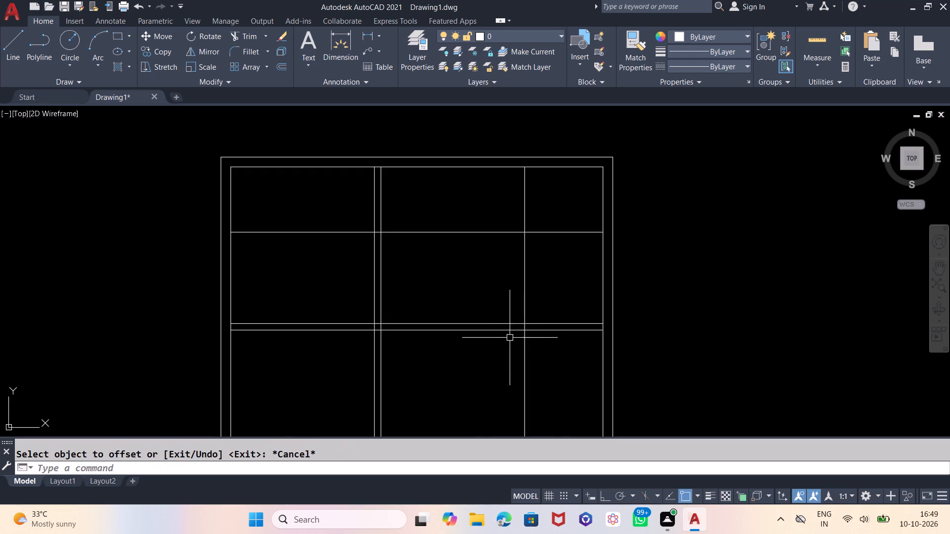
Offset the second vertical partition line 6" to the left and the second horizontal one 6" downward for wall thickness.
{"action": "key", "text": "o"}
{"action": "key", "text": "Return"}
{"action": "key", "text": "6"}
{"action": "key", "text": "Return"}
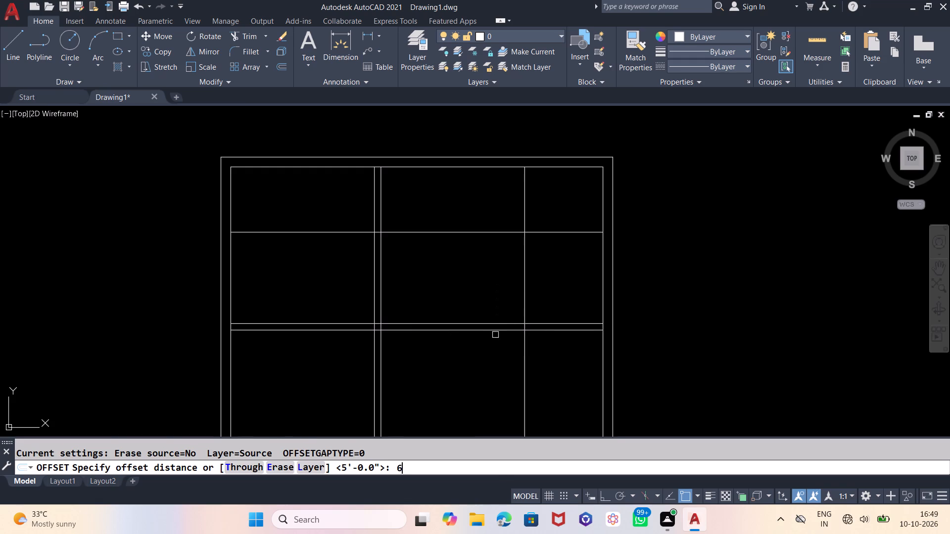
{"action": "left_click", "coordinate": [527, 201]}
{"action": "left_click", "coordinate": [483, 207]}
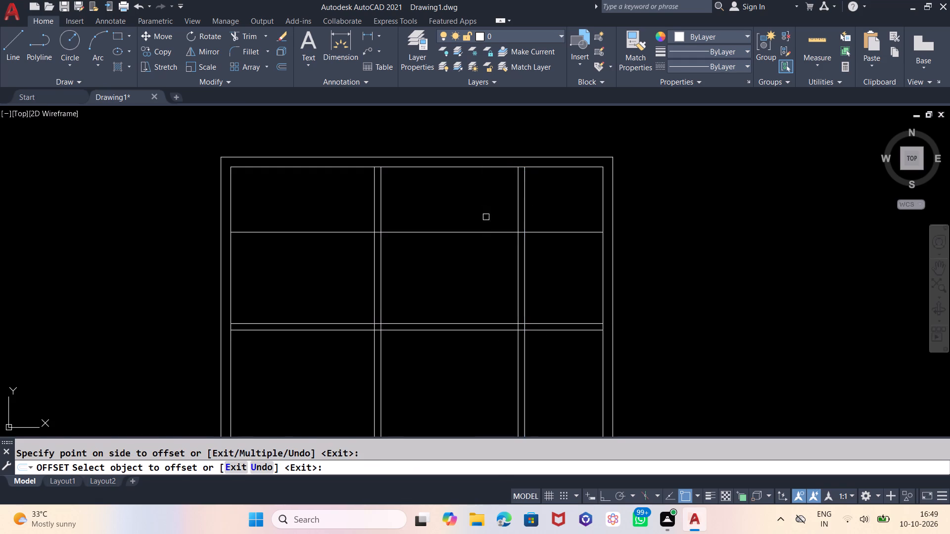
{"action": "left_click", "coordinate": [486, 234]}
{"action": "left_click", "coordinate": [493, 276]}
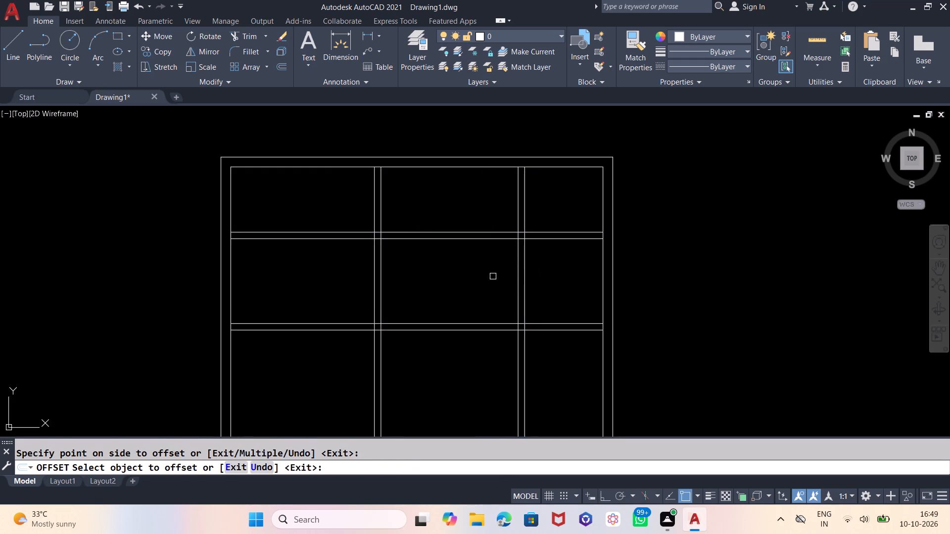
{"action": "key", "text": "Escape"}
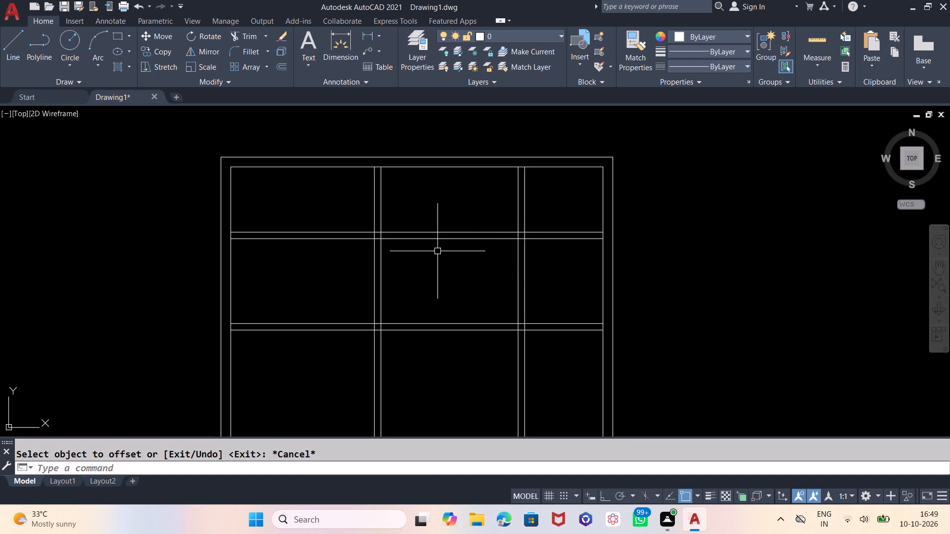
Trim the upper horizontal partition's line pair out of the middle and left bays, keeping it only in the right bay.
{"action": "type", "text": "TR"}
{"action": "key", "text": "Return"}
{"action": "key", "text": "Return"}
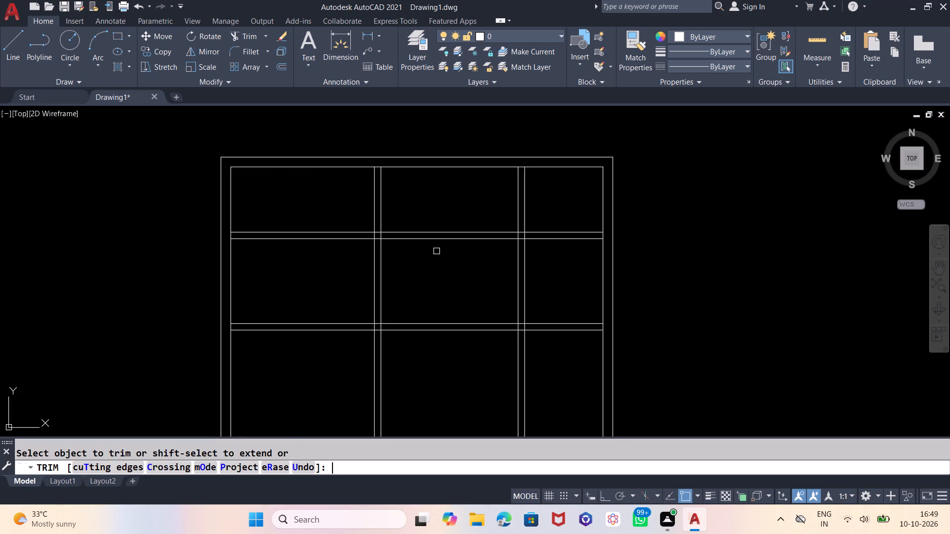
{"action": "left_click", "coordinate": [436, 251]}
{"action": "left_click", "coordinate": [436, 225]}
{"action": "left_click", "coordinate": [336, 269]}
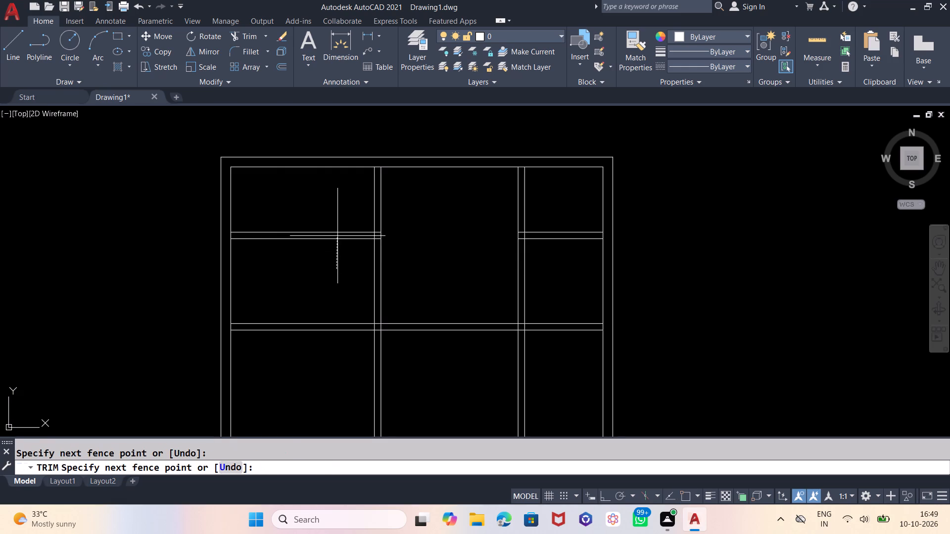
{"action": "left_click", "coordinate": [338, 231]}
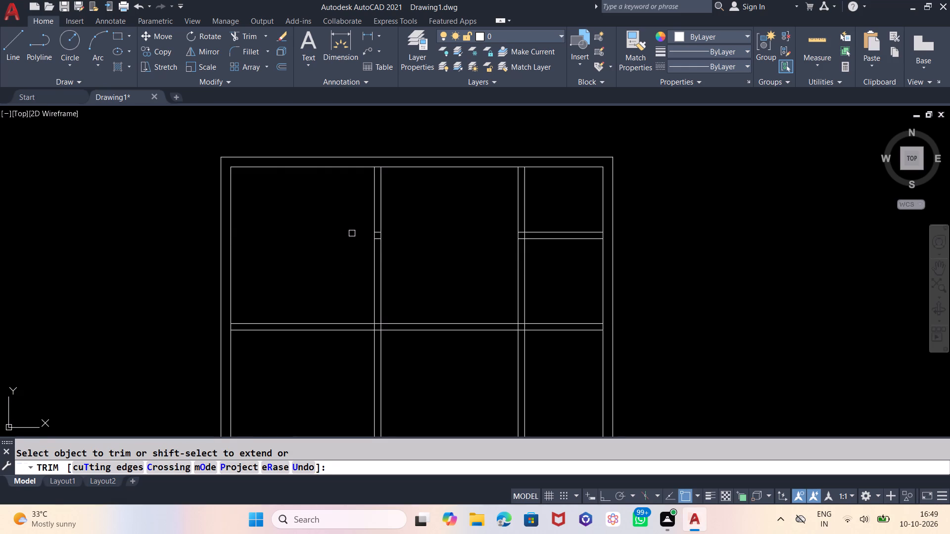
Trim the lower horizontal partition's line pair out of the middle and right bays, including its short pieces inside the right vertical partition.
{"action": "left_click", "coordinate": [446, 293]}
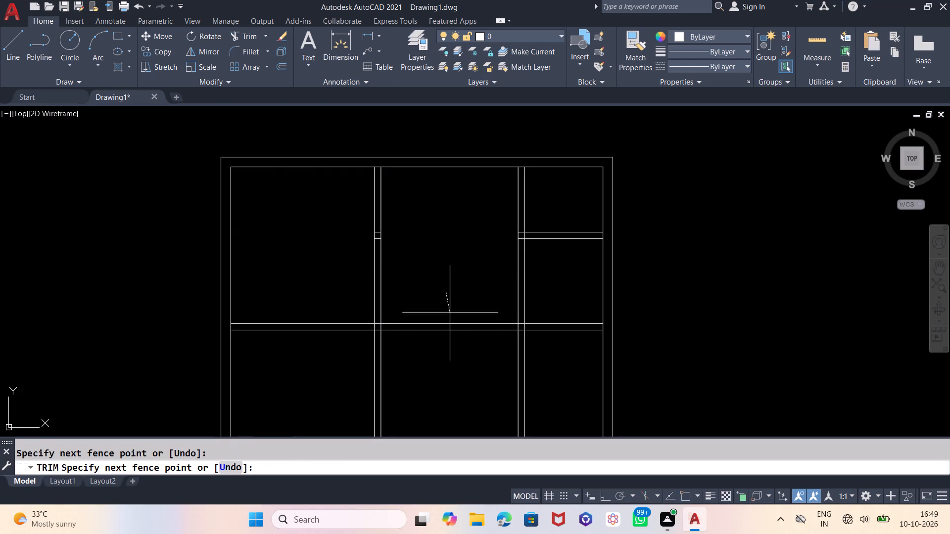
{"action": "left_click", "coordinate": [452, 340]}
{"action": "left_click", "coordinate": [553, 283]}
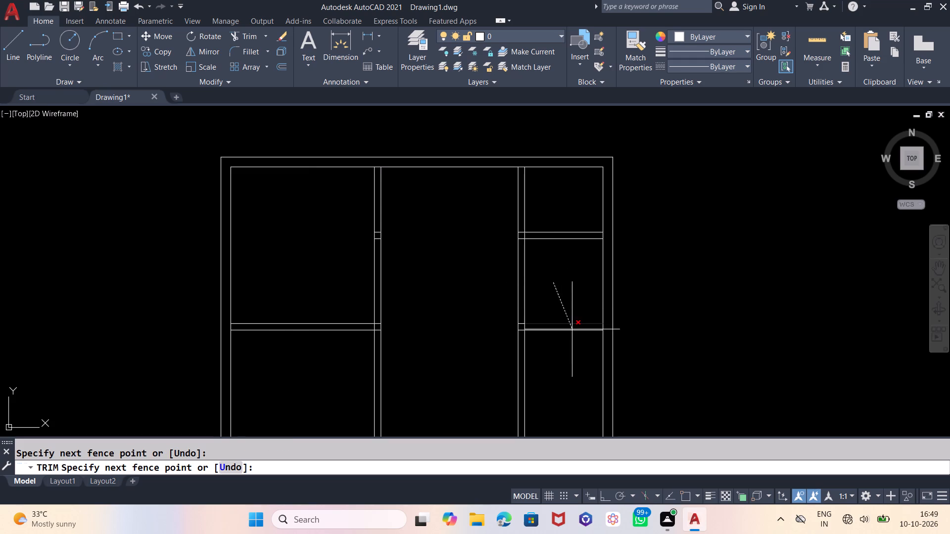
{"action": "left_click", "coordinate": [572, 346]}
{"action": "scroll", "coordinate": [519, 343], "scroll_direction": "up", "scroll_amount": 3}
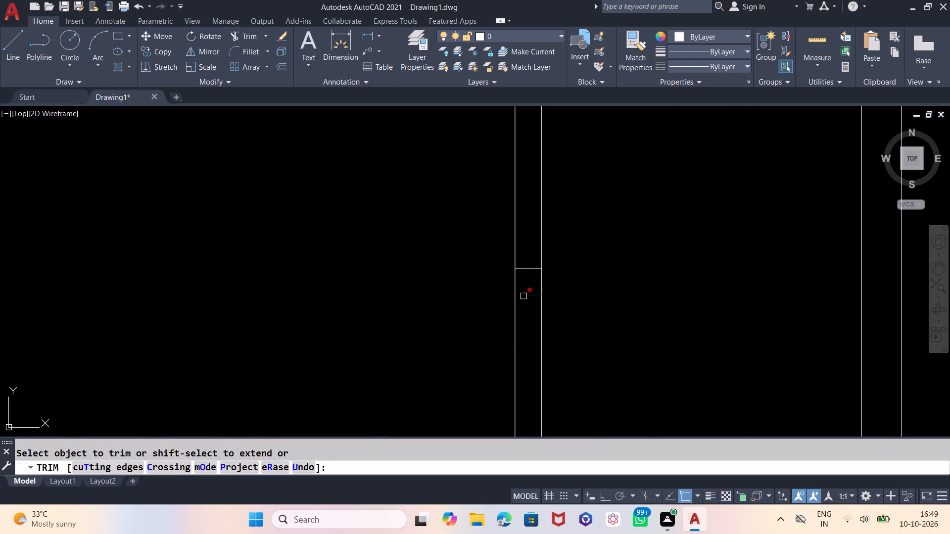
{"action": "left_click", "coordinate": [523, 296]}
{"action": "left_click", "coordinate": [526, 267]}
{"action": "scroll", "coordinate": [454, 337], "scroll_direction": "down", "scroll_amount": 3}
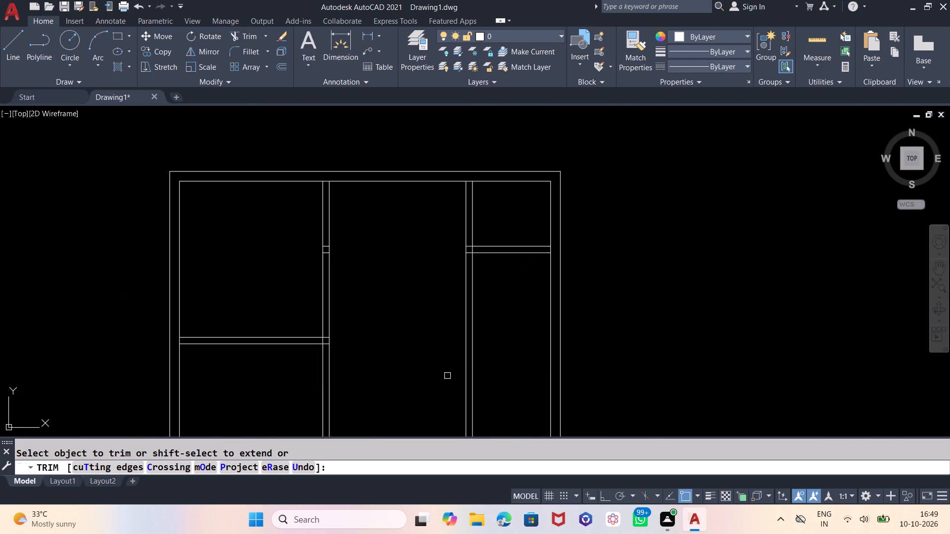
{"action": "key", "text": "Escape"}
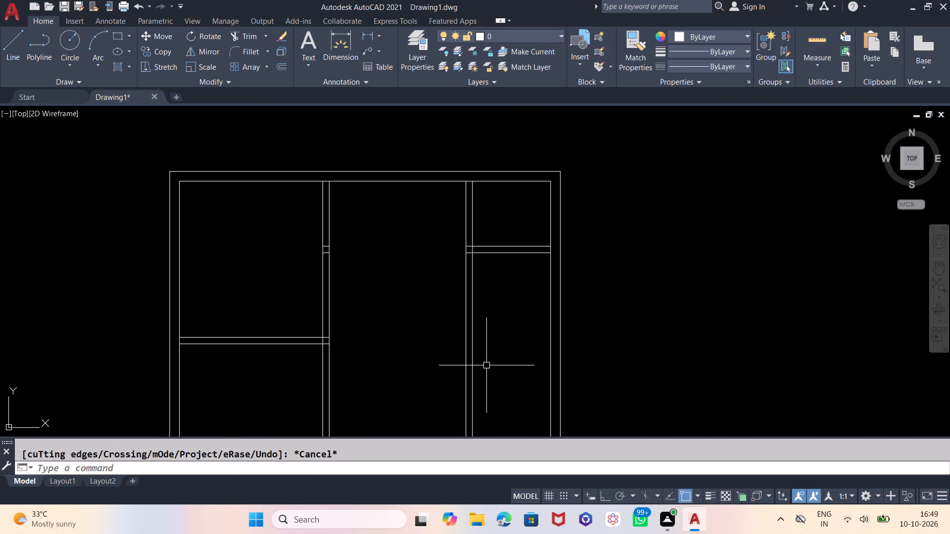
Offset the lower line of the right bay's short horizontal partition 4' downward.
{"action": "key", "text": "o"}
{"action": "key", "text": "Return"}
{"action": "type", "text": "4'"}
{"action": "key", "text": "Return"}
{"action": "left_click", "coordinate": [513, 253]}
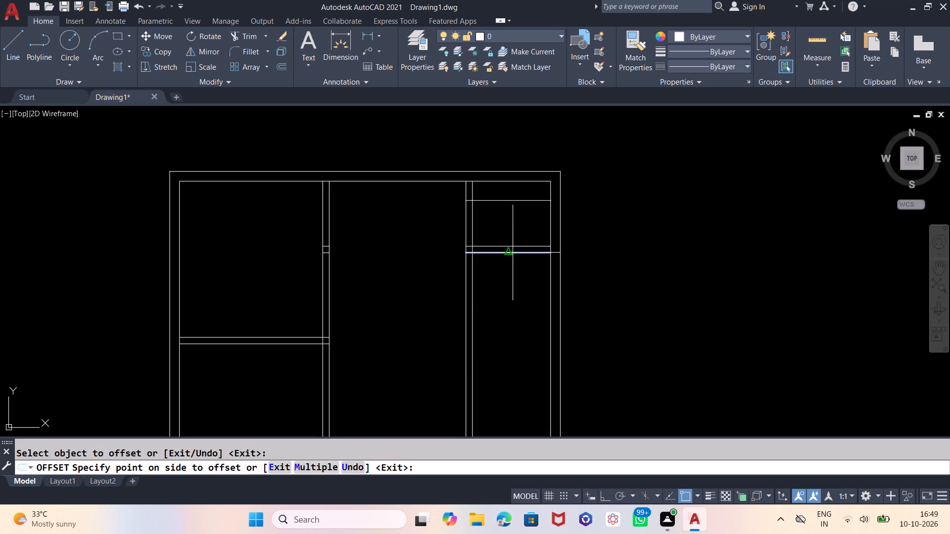
{"action": "left_click", "coordinate": [516, 369]}
{"action": "key", "text": "Escape"}
Offset the new horizontal line in the right bay 6" downward for wall thickness.
{"action": "key", "text": "o"}
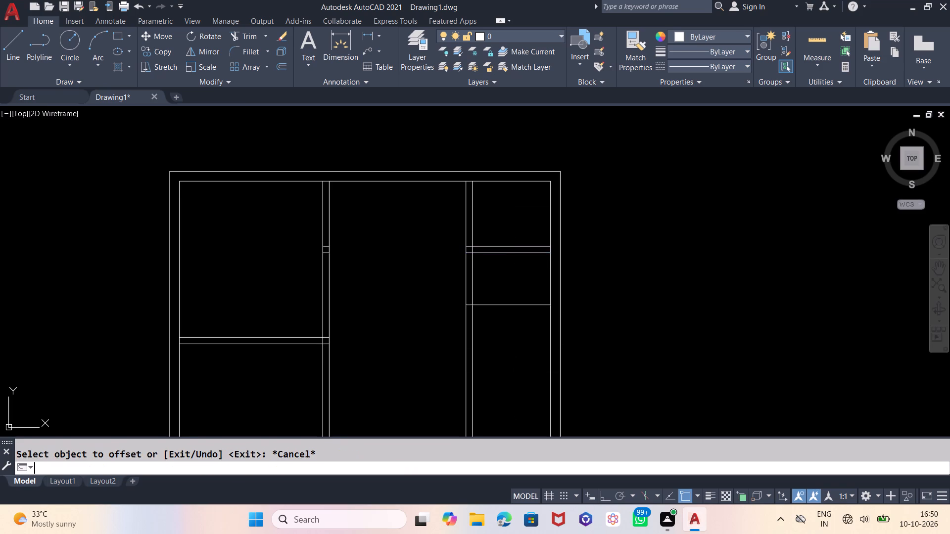
{"action": "key", "text": "Return"}
{"action": "key", "text": "6"}
{"action": "key", "text": "Return"}
{"action": "left_click", "coordinate": [512, 306]}
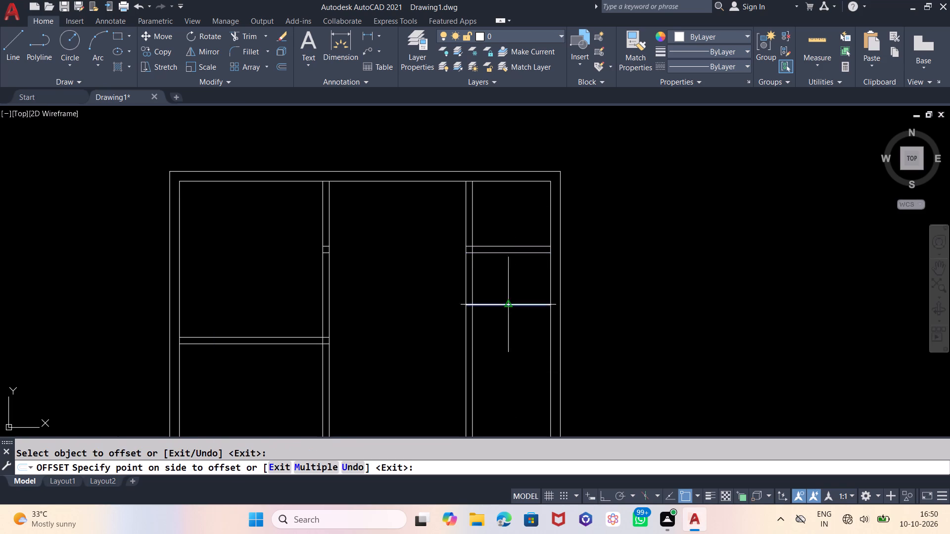
{"action": "left_click", "coordinate": [513, 378]}
{"action": "key", "text": "Escape"}
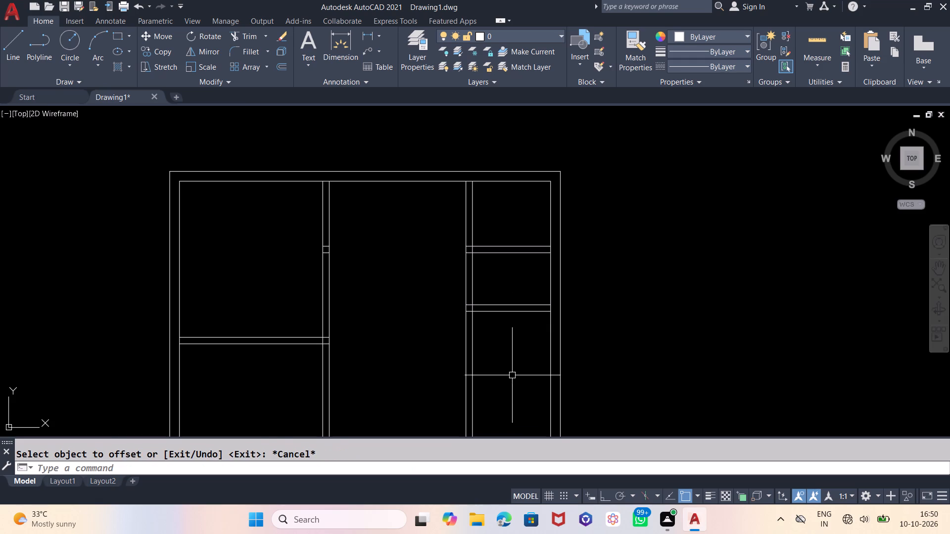
Offset the left line of the right vertical partition 5' to the left into the middle bay.
{"action": "key", "text": "o"}
{"action": "key", "text": "Return"}
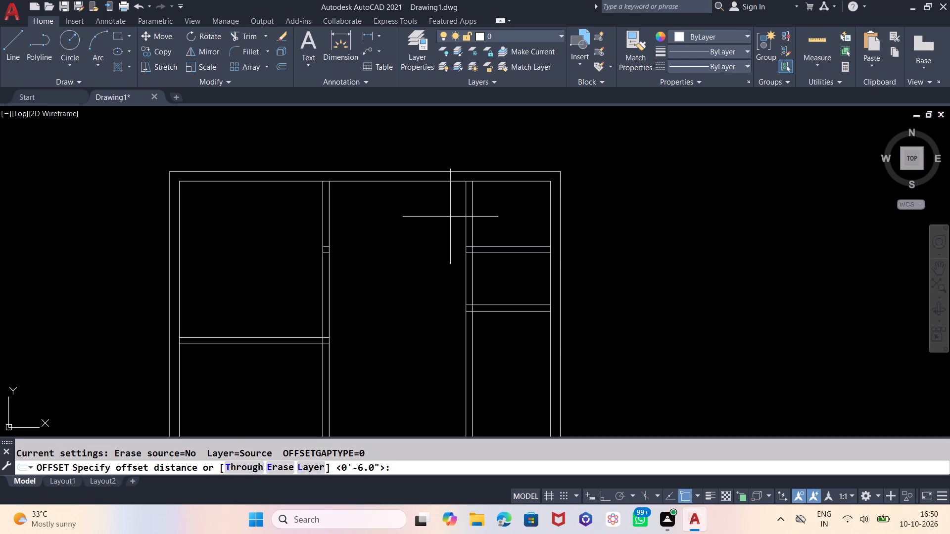
{"action": "type", "text": "5'"}
{"action": "key", "text": "Return"}
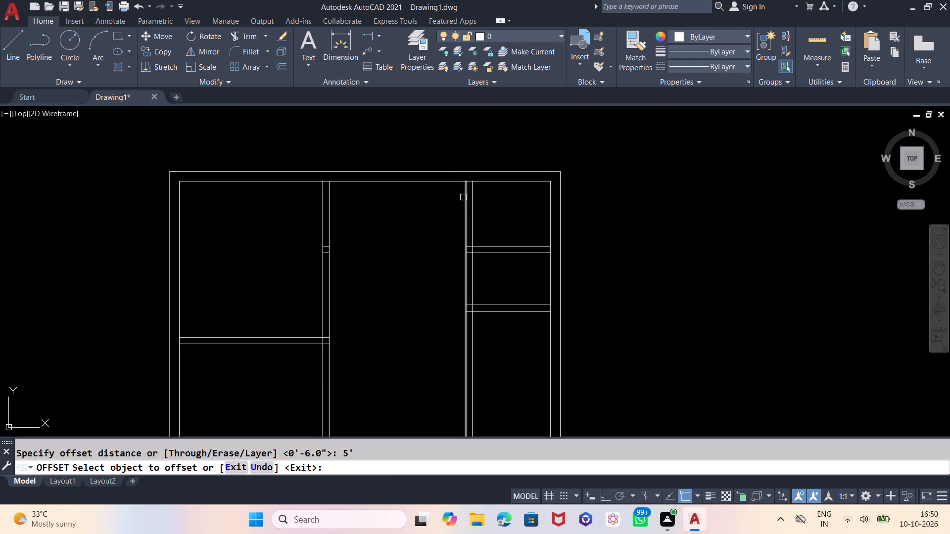
{"action": "left_click", "coordinate": [465, 200]}
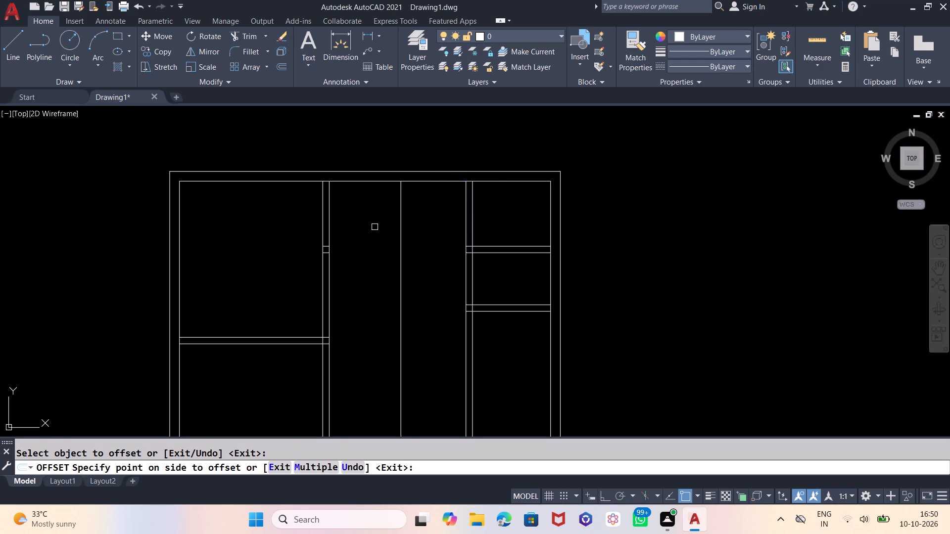
{"action": "left_click", "coordinate": [375, 227]}
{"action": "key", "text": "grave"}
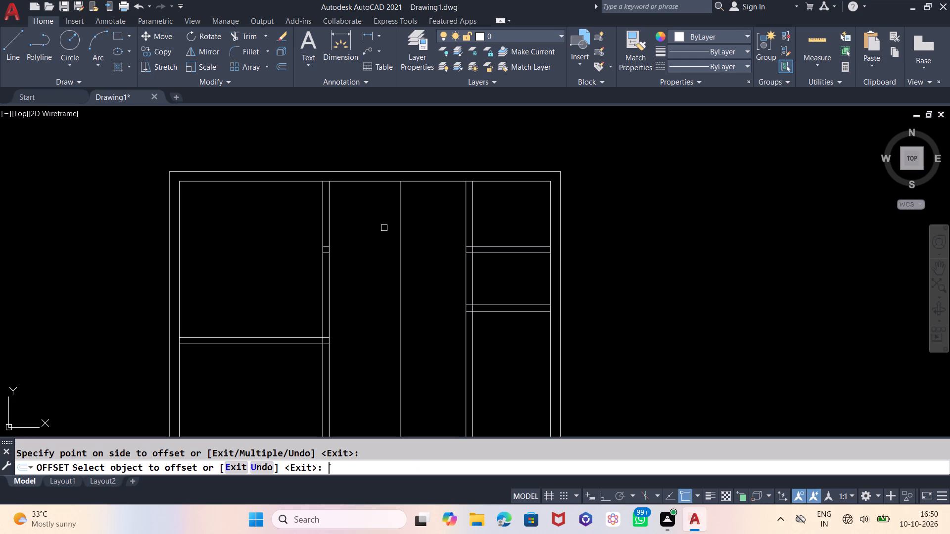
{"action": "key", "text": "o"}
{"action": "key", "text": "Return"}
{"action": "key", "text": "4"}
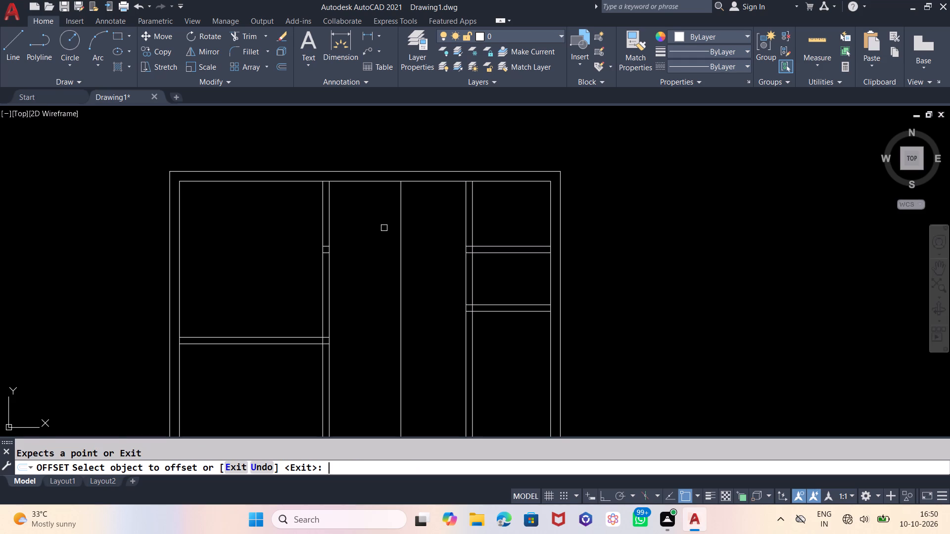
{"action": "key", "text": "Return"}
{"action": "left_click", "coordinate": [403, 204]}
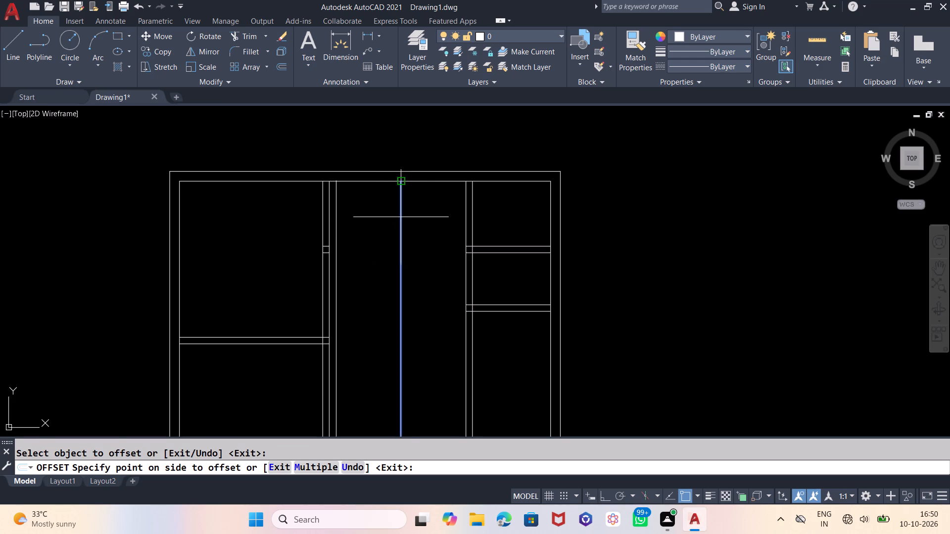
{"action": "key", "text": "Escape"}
Offset the new vertical line in the middle bay 4" to the left for a thinner partition.
{"action": "key", "text": "o"}
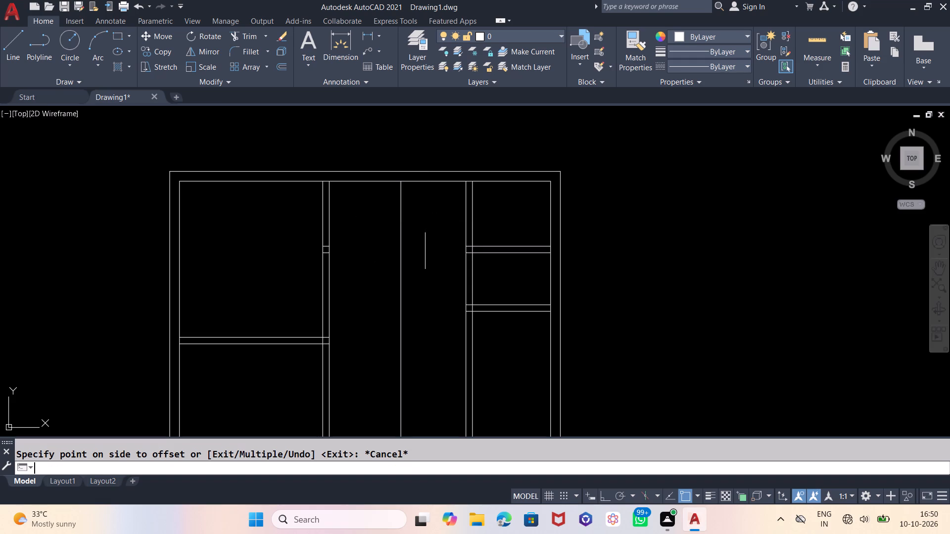
{"action": "key", "text": "Return"}
{"action": "key", "text": "4"}
{"action": "key", "text": "Return"}
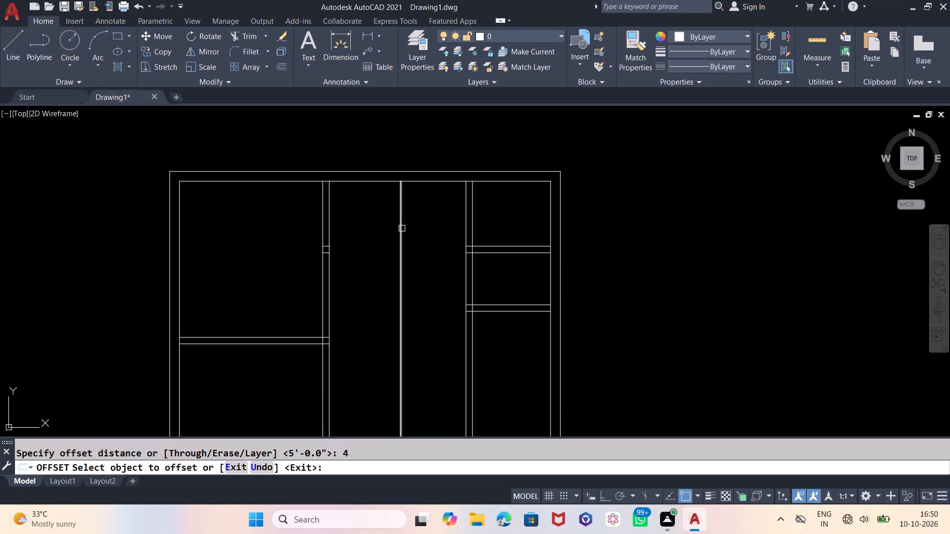
{"action": "left_click", "coordinate": [402, 228]}
{"action": "left_click", "coordinate": [359, 246]}
{"action": "key", "text": "Escape"}
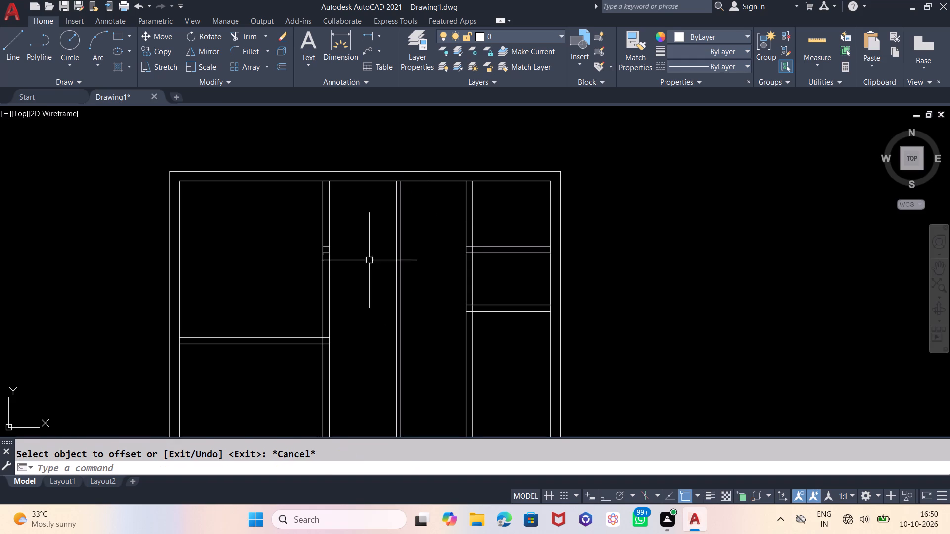
Dimension the clear width between the left vertical partition and the new thin partition, placing it above the top wall.
{"action": "left_click", "coordinate": [342, 36]}
{"action": "scroll", "coordinate": [339, 187], "scroll_direction": "up", "scroll_amount": 1}
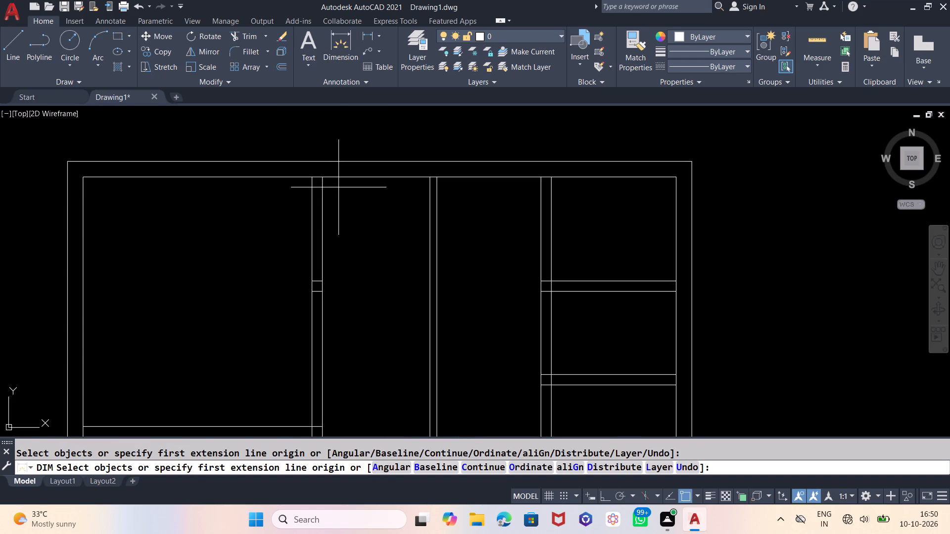
{"action": "left_click", "coordinate": [324, 178]}
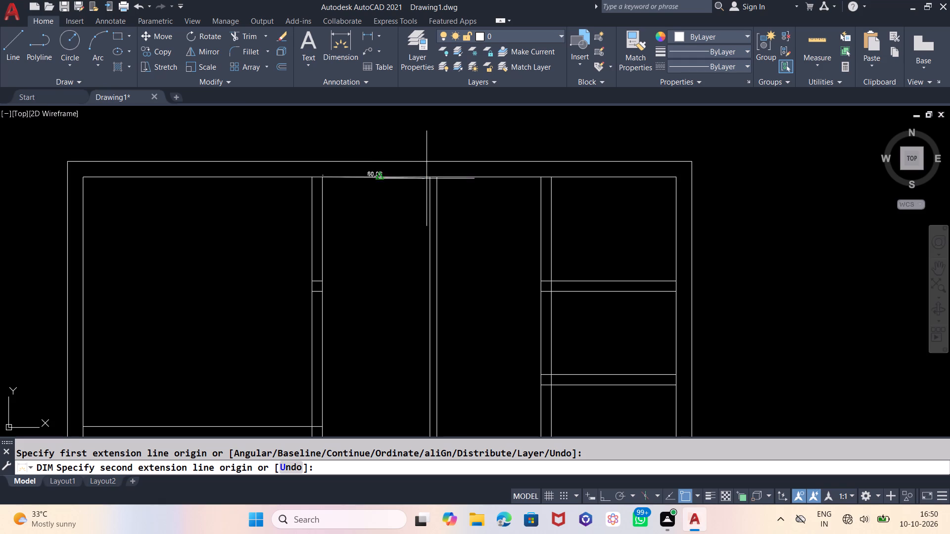
{"action": "left_click", "coordinate": [430, 178]}
{"action": "left_click", "coordinate": [426, 149]}
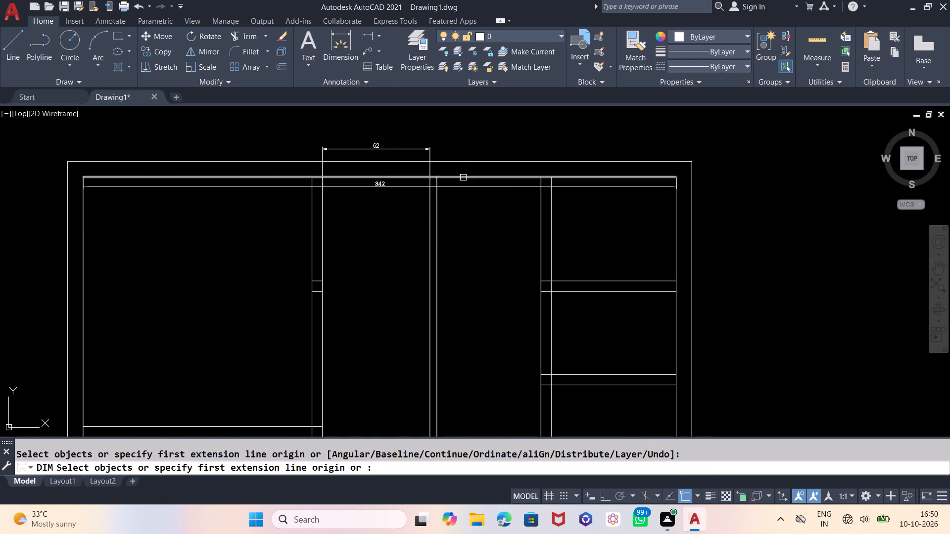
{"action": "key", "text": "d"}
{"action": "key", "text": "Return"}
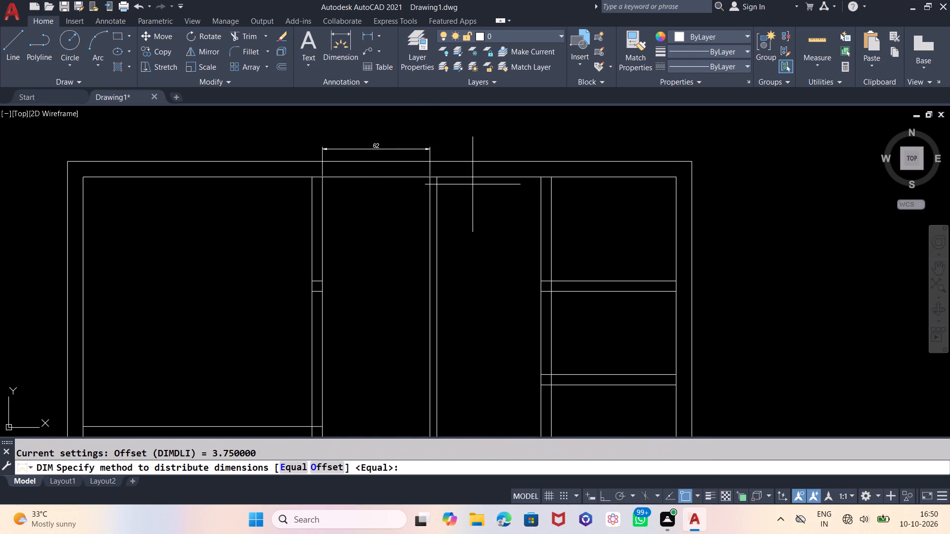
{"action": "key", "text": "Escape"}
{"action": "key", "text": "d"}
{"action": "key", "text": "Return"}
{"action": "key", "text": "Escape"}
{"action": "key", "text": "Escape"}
Set the ISO-25 dimension style's primary units to Engineering format with 0'-0.0" precision.
{"action": "key", "text": "d"}
{"action": "key", "text": "Return"}
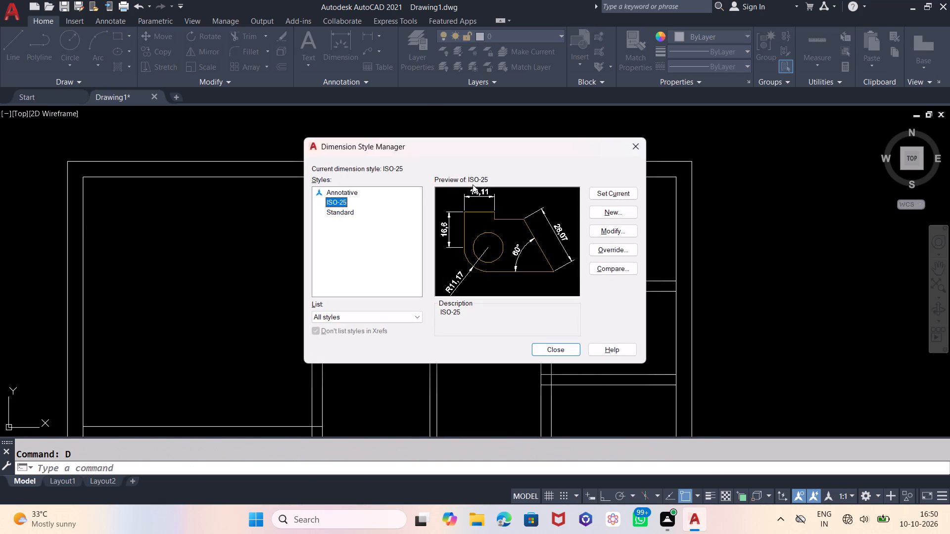
{"action": "left_click", "coordinate": [602, 227]}
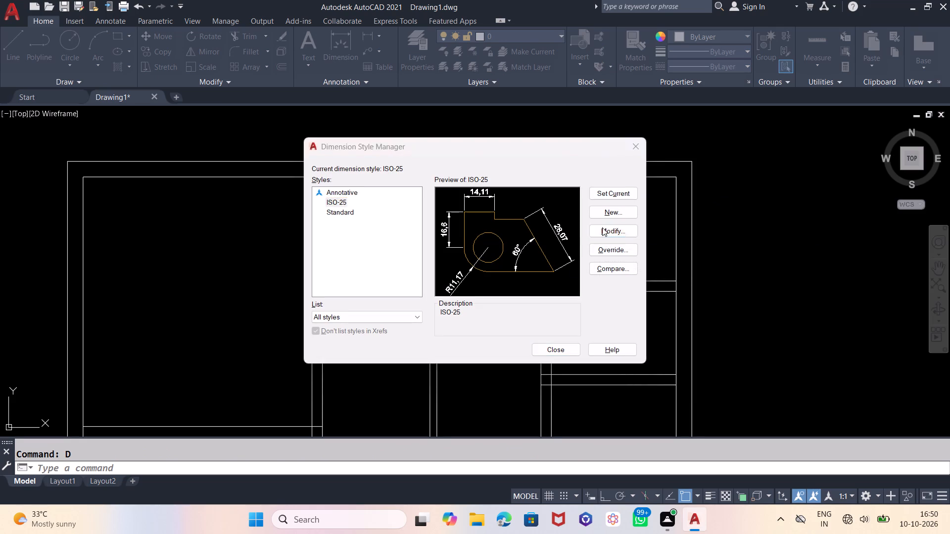
{"action": "left_click", "coordinate": [468, 125]}
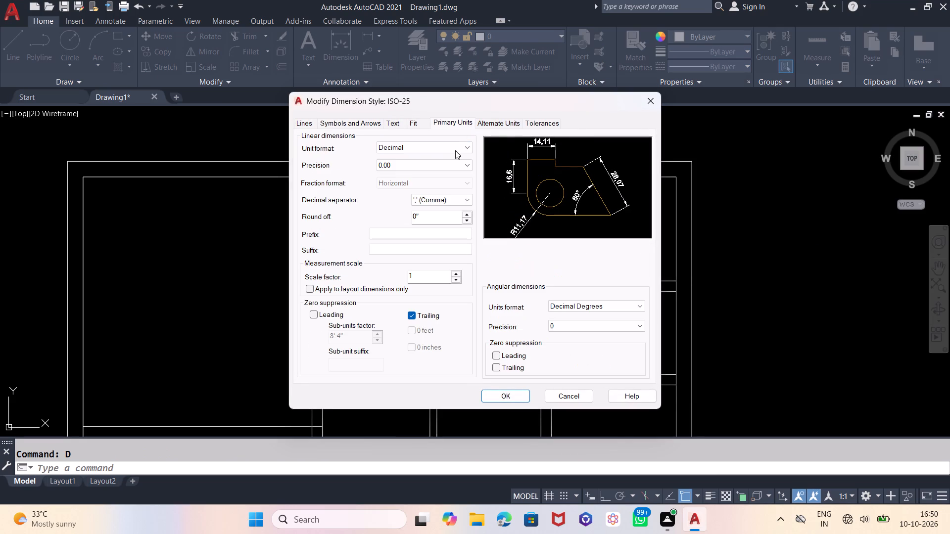
{"action": "left_click", "coordinate": [447, 149]}
{"action": "left_click", "coordinate": [435, 177]}
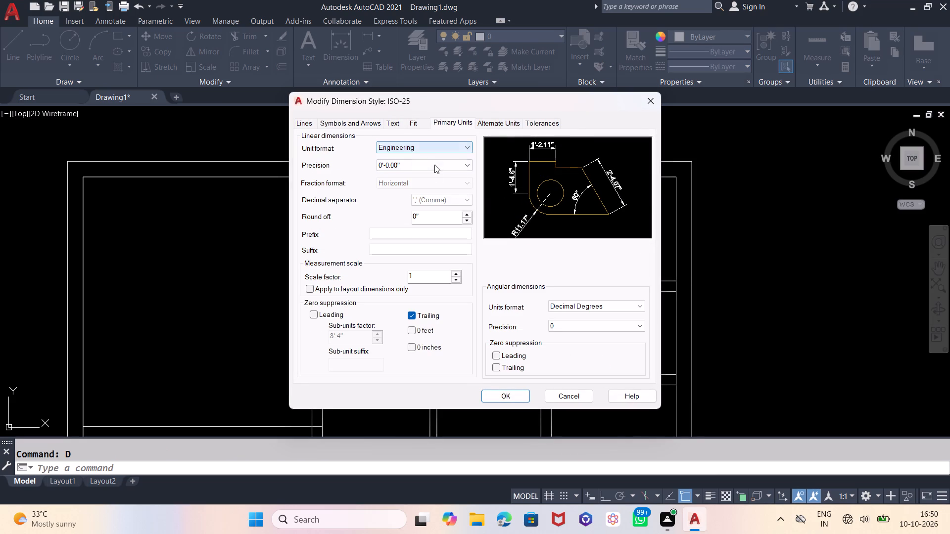
{"action": "left_click", "coordinate": [432, 161]}
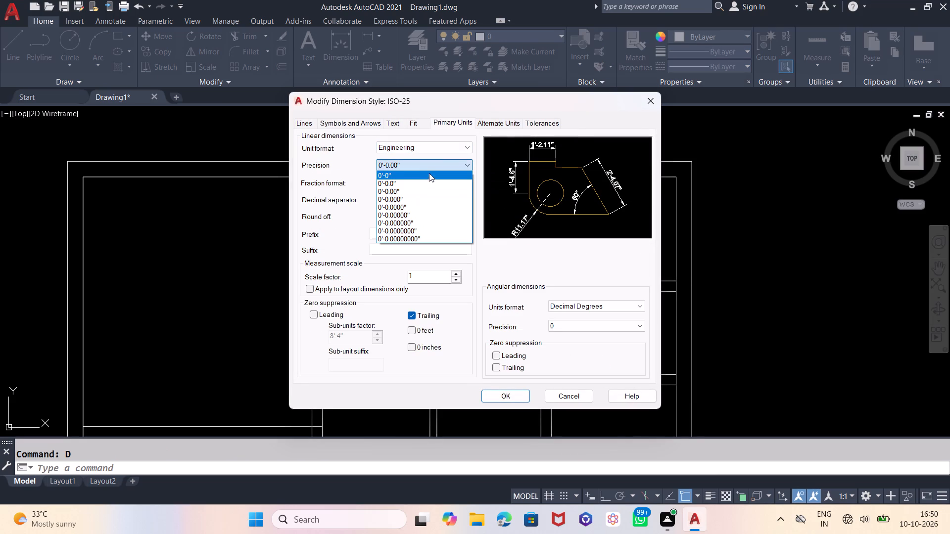
{"action": "left_click", "coordinate": [426, 186]}
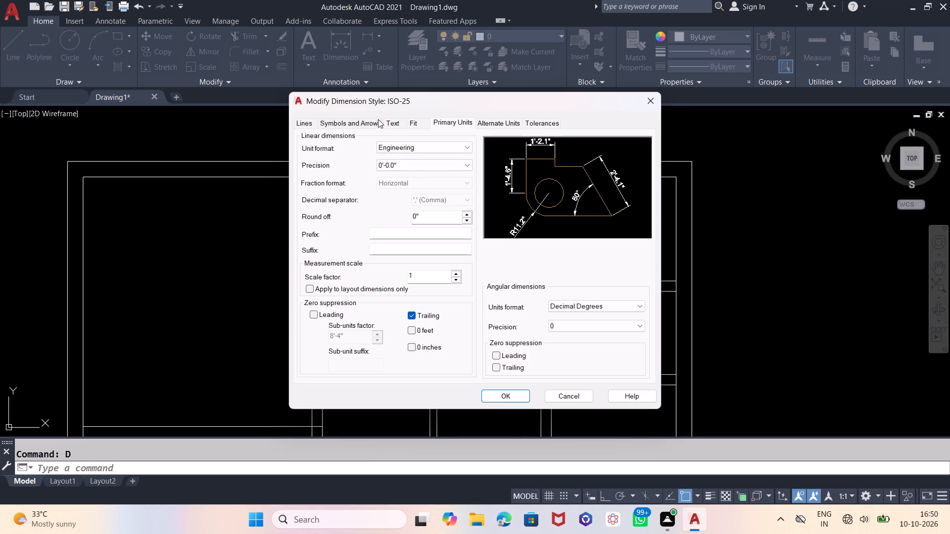
Set the ISO-25 dimension style's text height to 8".
{"action": "left_click", "coordinate": [392, 119]}
{"action": "left_click", "coordinate": [452, 210]}
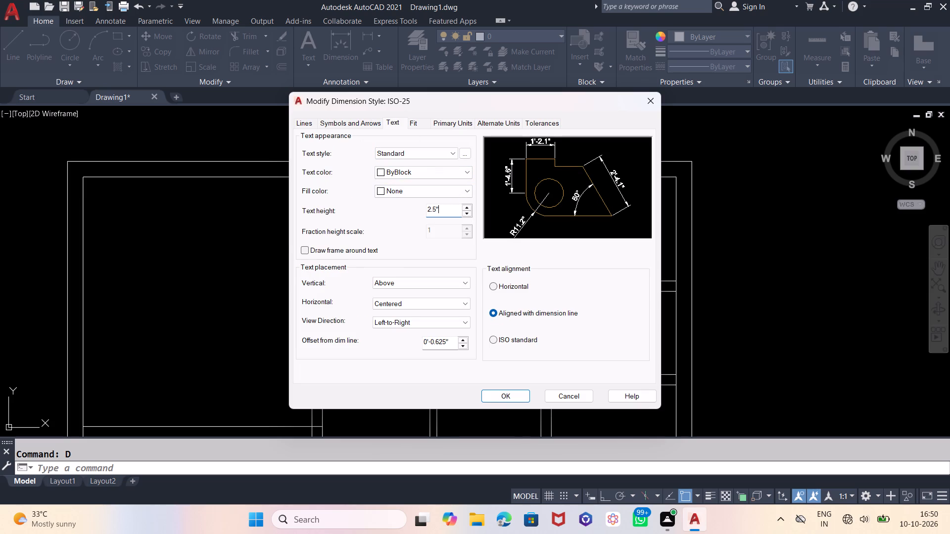
{"action": "key", "text": "BackSpace"}
{"action": "key", "text": "BackSpace"}
{"action": "key", "text": "BackSpace"}
{"action": "key", "text": "BackSpace"}
{"action": "key", "text": "8"}
{"action": "key", "text": "Return"}
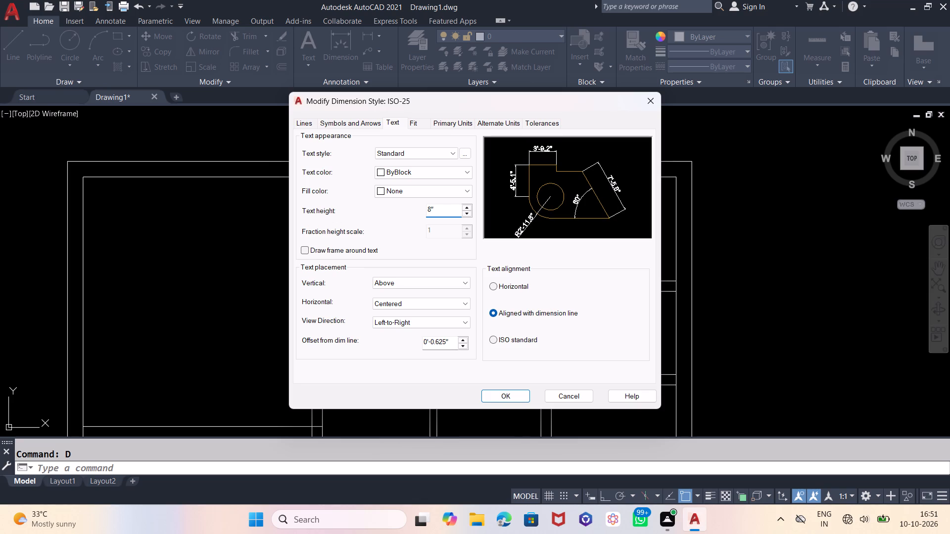
Set the ISO-25 dimension style's arrow size to 8", apply the change and close the style manager.
{"action": "left_click", "coordinate": [370, 126]}
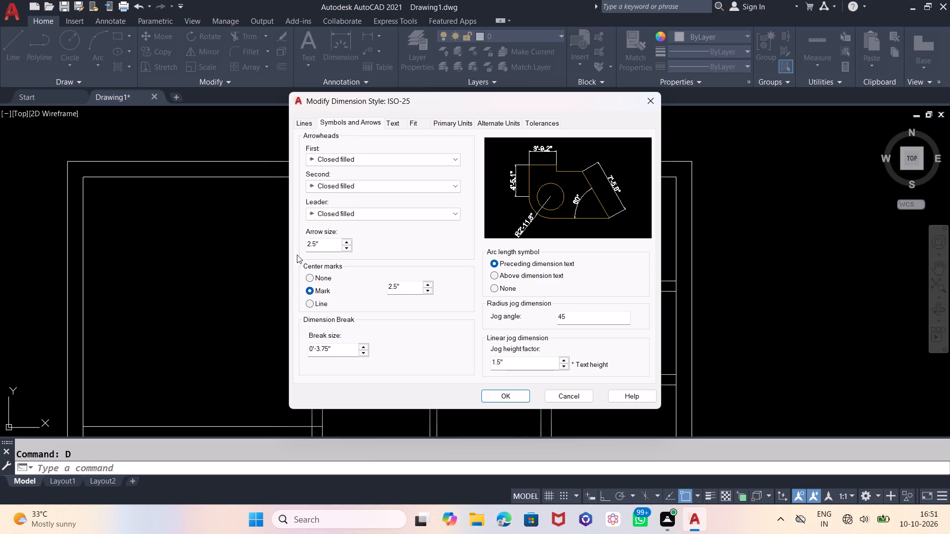
{"action": "left_click", "coordinate": [324, 248]}
{"action": "key", "text": "BackSpace"}
{"action": "key", "text": "BackSpace"}
{"action": "key", "text": "BackSpace"}
{"action": "key", "text": "BackSpace"}
{"action": "key", "text": "8"}
{"action": "key", "text": "Return"}
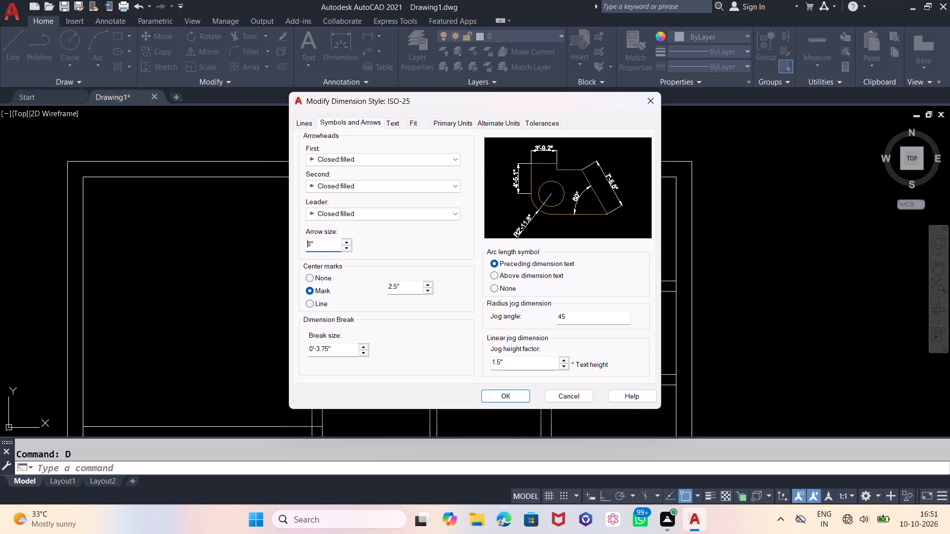
{"action": "left_click", "coordinate": [509, 392]}
{"action": "left_click", "coordinate": [612, 189]}
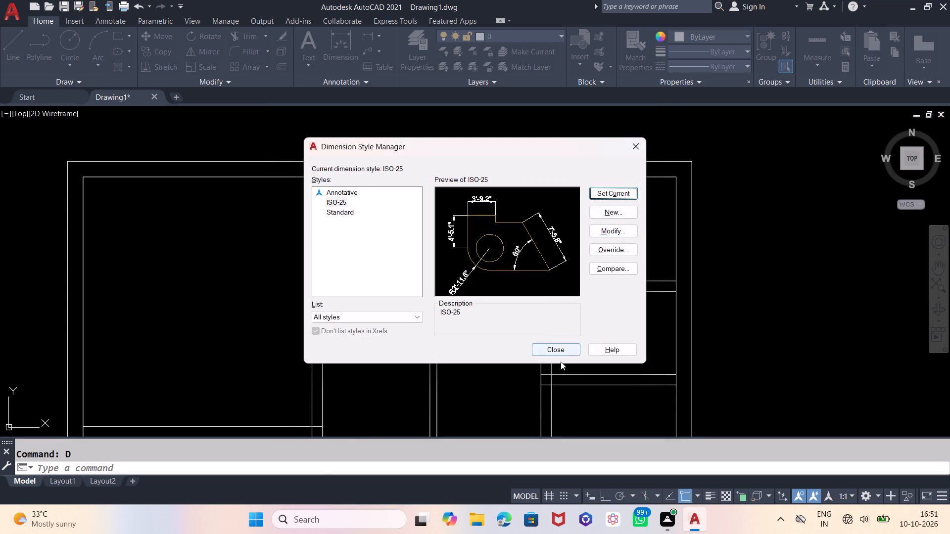
{"action": "left_click", "coordinate": [560, 353]}
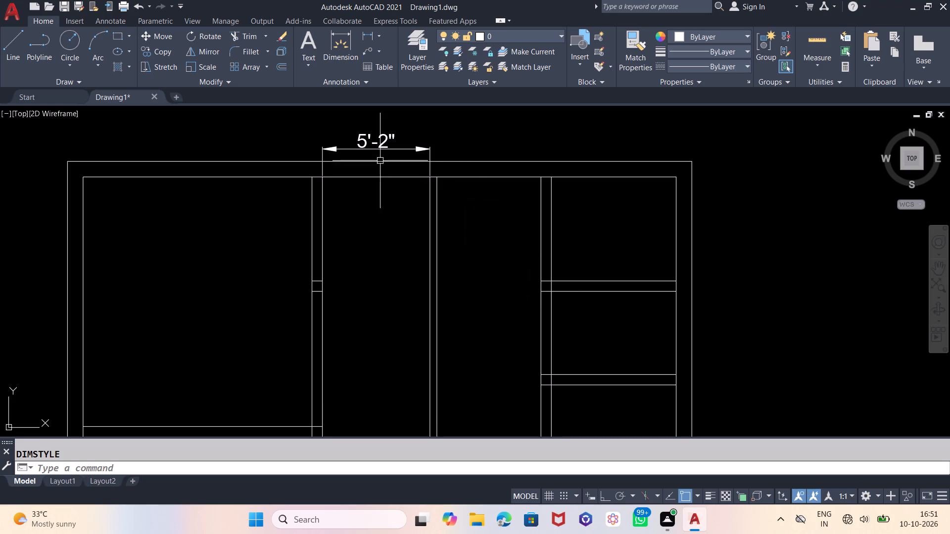
Erase the dimension placed above the top wall.
{"action": "left_click", "coordinate": [369, 145]}
{"action": "key", "text": "Delete"}
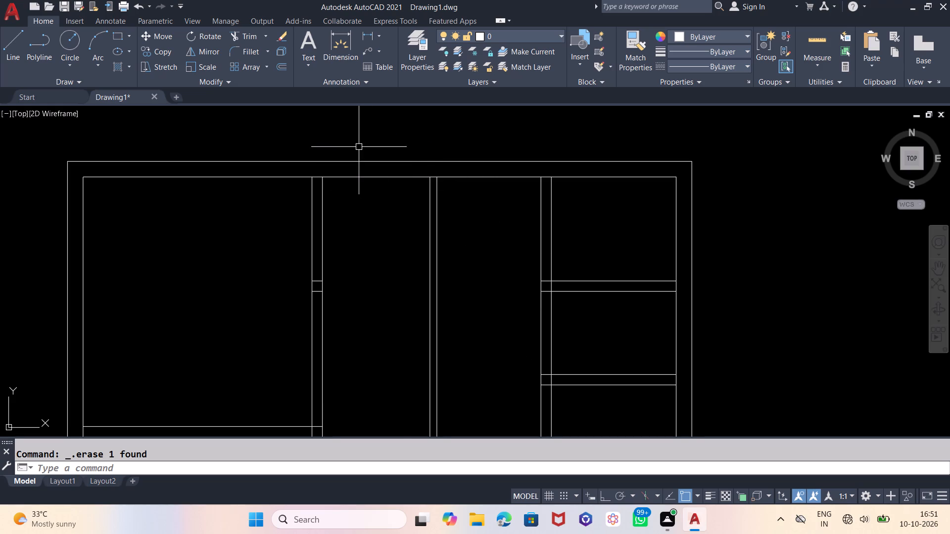
Offset the top wall's inner line 9'4" downward into the plan.
{"action": "scroll", "coordinate": [359, 142], "scroll_direction": "down", "scroll_amount": 1}
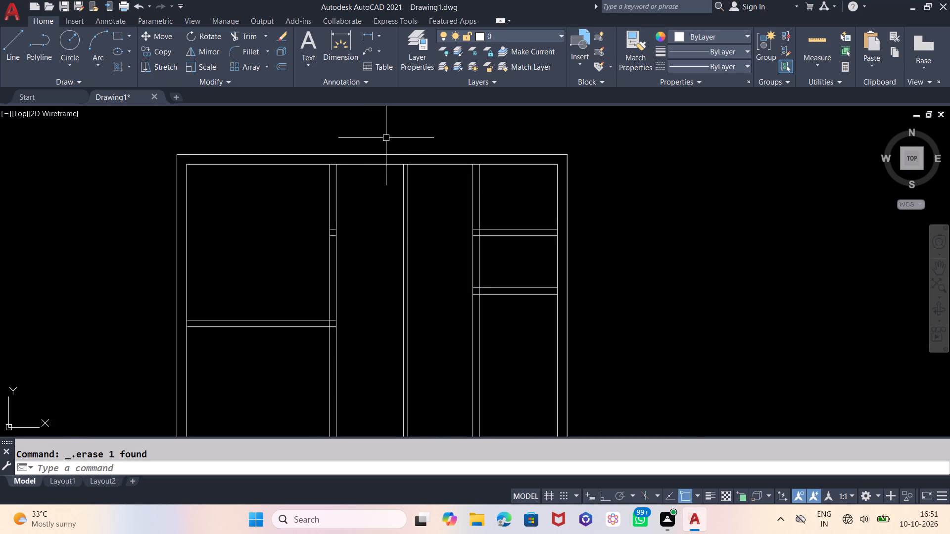
{"action": "scroll", "coordinate": [394, 132], "scroll_direction": "up", "scroll_amount": 1}
{"action": "key", "text": "o"}
{"action": "key", "text": "Return"}
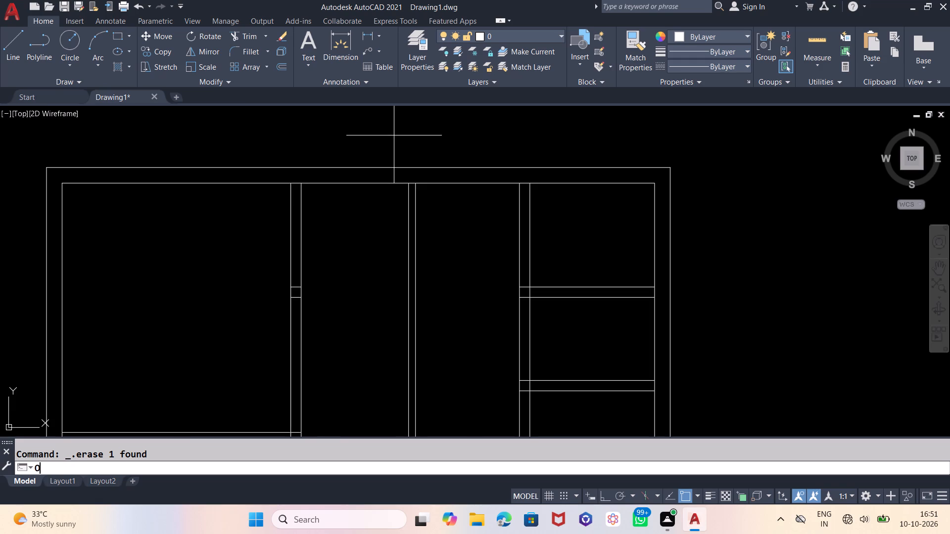
{"action": "key", "text": "9"}
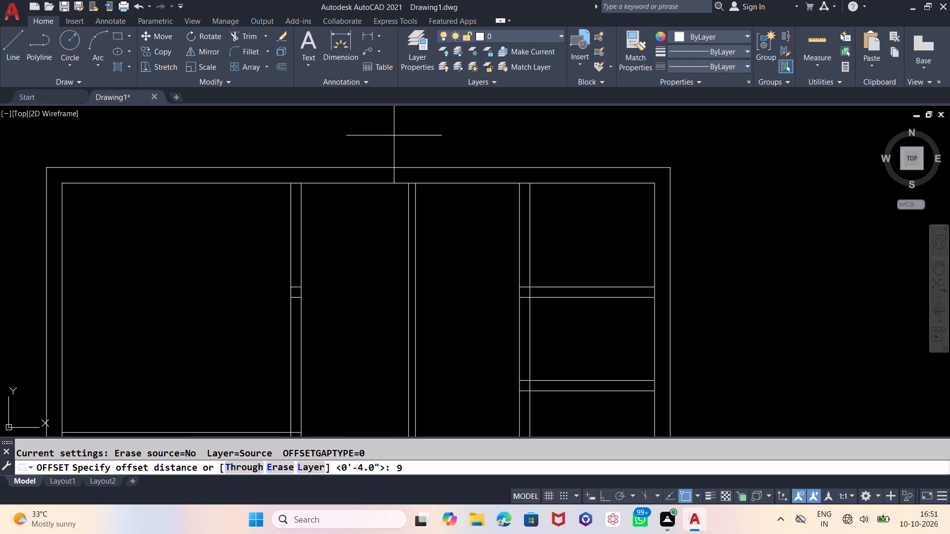
{"action": "key", "text": "apostrophe"}
{"action": "type", "text": "4\""}
{"action": "key", "text": "Return"}
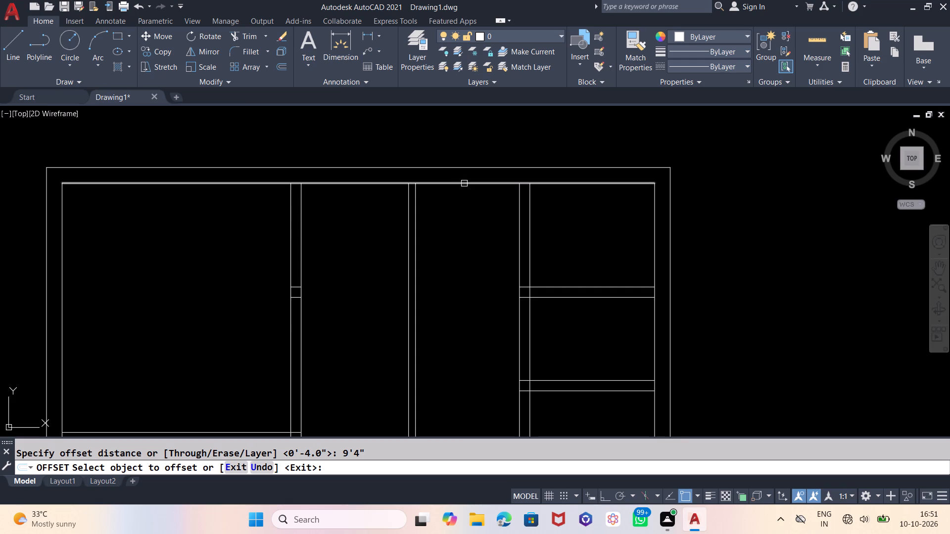
{"action": "left_click", "coordinate": [465, 184]}
{"action": "left_click", "coordinate": [470, 294]}
{"action": "scroll", "coordinate": [430, 155], "scroll_direction": "down", "scroll_amount": 1}
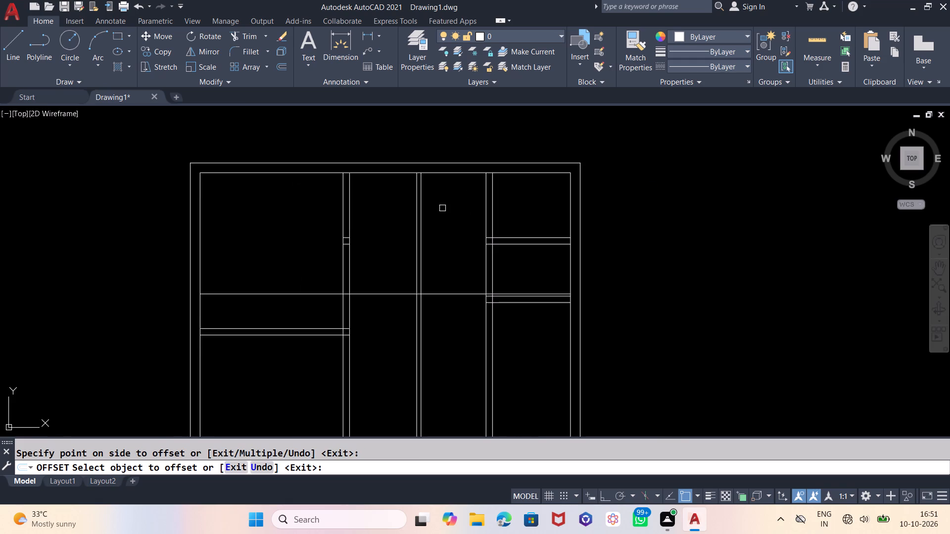
{"action": "left_click", "coordinate": [461, 294]}
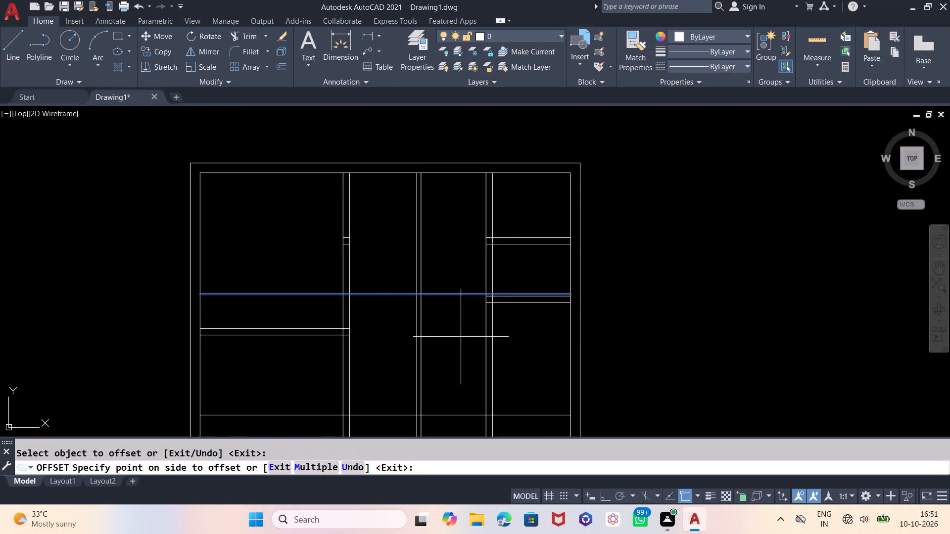
{"action": "key", "text": "Escape"}
Offset the new full-width horizontal line 6" downward to form a partition.
{"action": "key", "text": "o"}
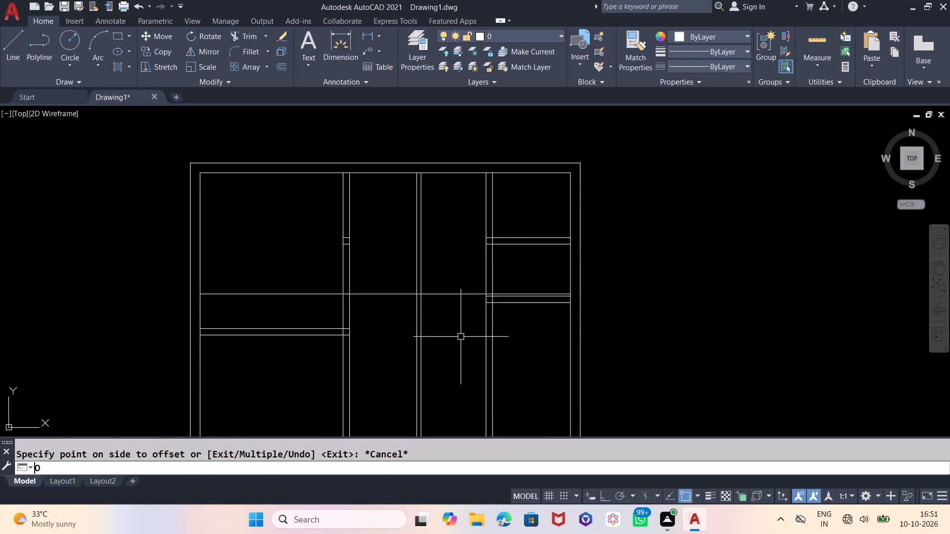
{"action": "key", "text": "Return"}
{"action": "key", "text": "6"}
{"action": "key", "text": "Return"}
{"action": "left_click", "coordinate": [455, 291]}
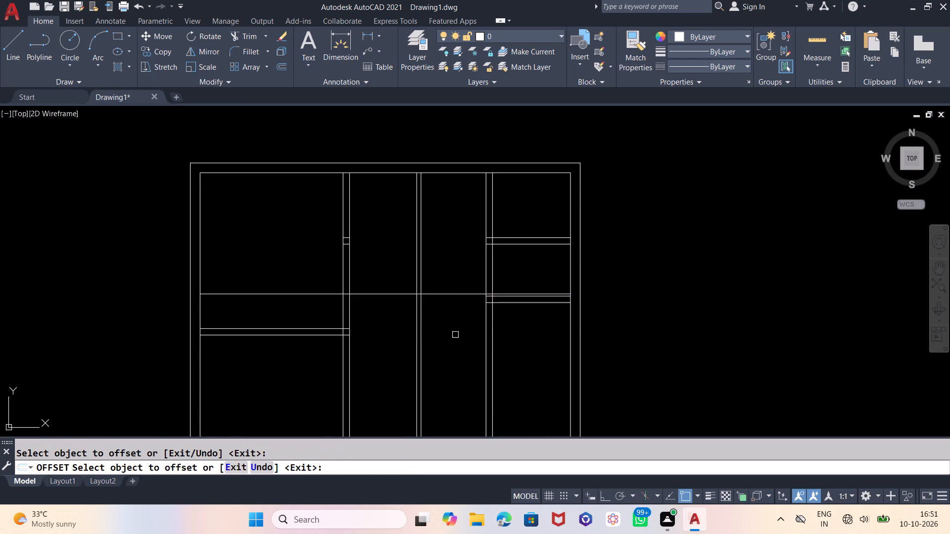
{"action": "left_click", "coordinate": [453, 296]}
{"action": "left_click", "coordinate": [455, 334]}
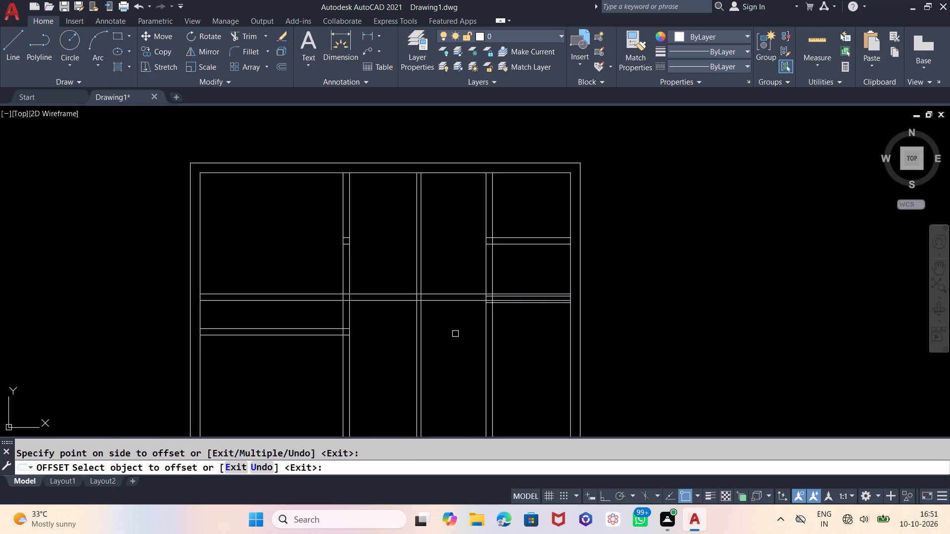
{"action": "key", "text": "Escape"}
Trim the new pair of horizontal lines everywhere left of the thin partition, including inside the left vertical partition.
{"action": "type", "text": "TR"}
{"action": "key", "text": "Return"}
{"action": "key", "text": "Return"}
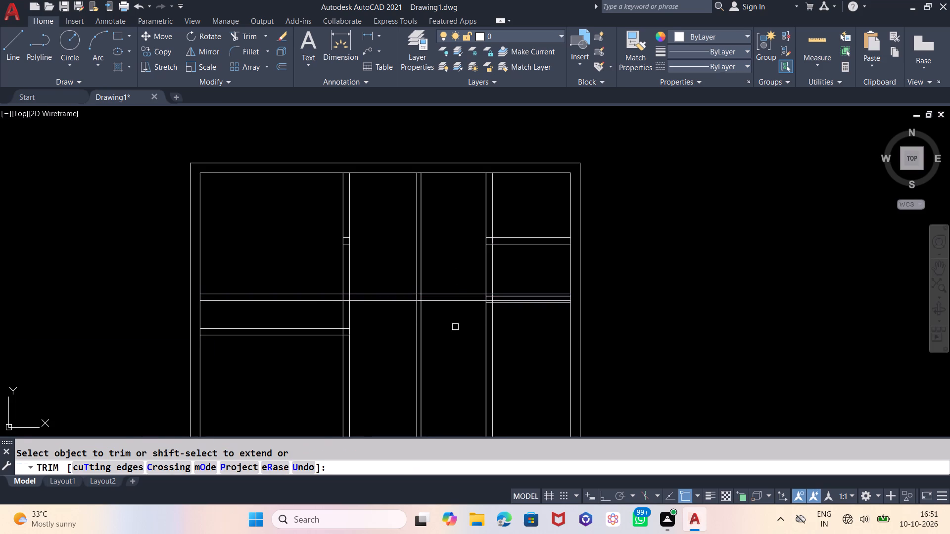
{"action": "left_click", "coordinate": [326, 306]}
{"action": "left_click", "coordinate": [319, 268]}
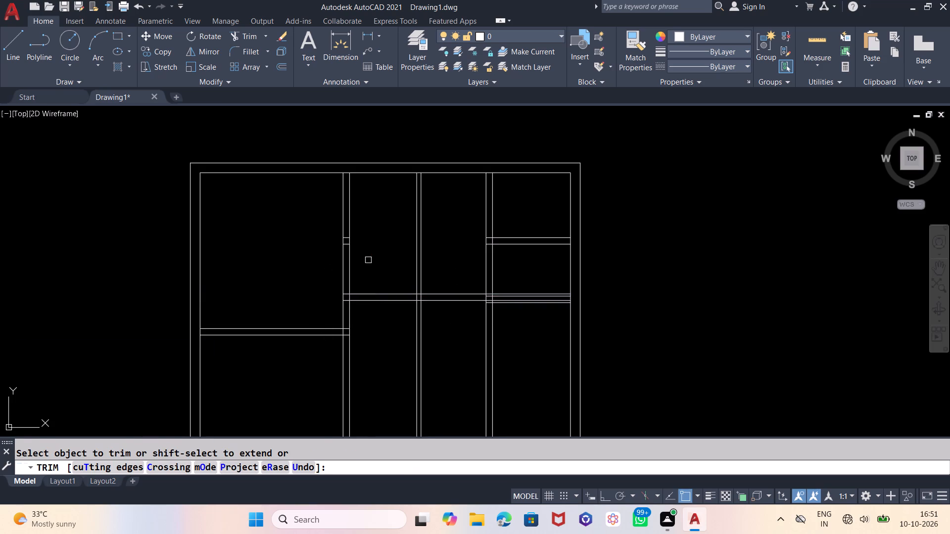
{"action": "left_click", "coordinate": [373, 260]}
{"action": "left_click", "coordinate": [393, 325]}
{"action": "scroll", "coordinate": [341, 291], "scroll_direction": "up", "scroll_amount": 3}
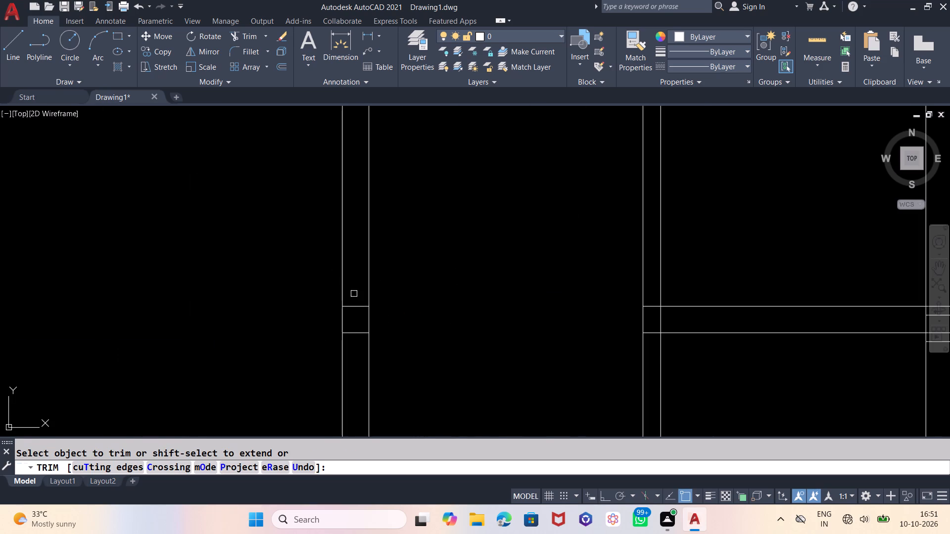
{"action": "left_click_drag", "start_coordinate": [355, 295], "coordinate": [355, 301]}
{"action": "left_click", "coordinate": [356, 336]}
Trim the two short leftover lines crossing the upper part of the left vertical partition.
{"action": "scroll", "coordinate": [356, 336], "scroll_direction": "down", "scroll_amount": 2}
{"action": "scroll", "coordinate": [356, 251], "scroll_direction": "up", "scroll_amount": 2}
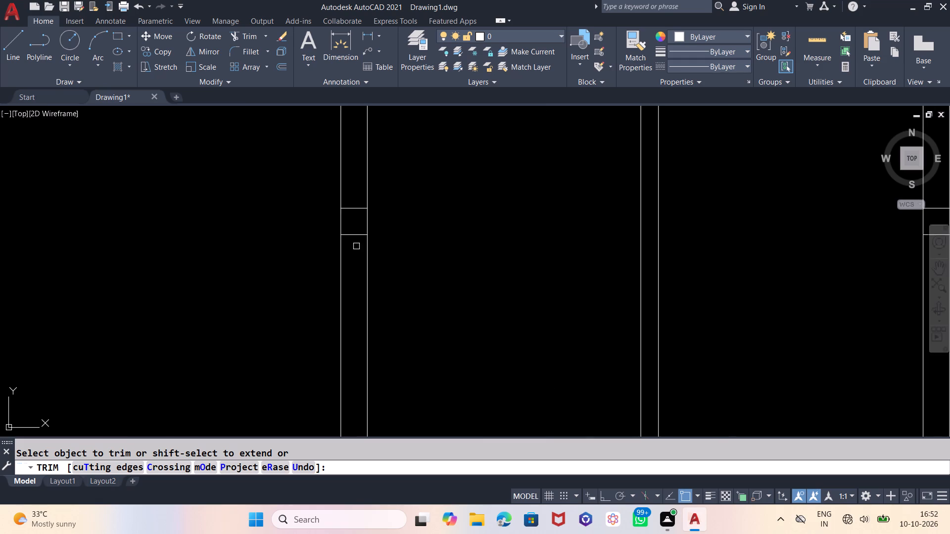
{"action": "left_click_drag", "start_coordinate": [356, 246], "coordinate": [356, 242]}
{"action": "left_click", "coordinate": [350, 199]}
Trim the new pair of horizontal lines across the bay right of the thin partition, the right vertical partition and the right bay.
{"action": "scroll", "coordinate": [266, 231], "scroll_direction": "down", "scroll_amount": 1}
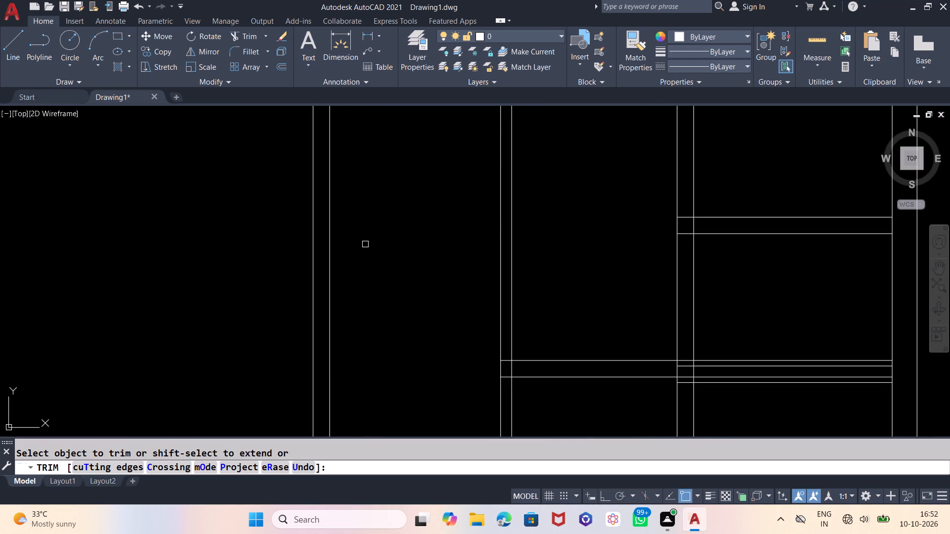
{"action": "scroll", "coordinate": [366, 243], "scroll_direction": "down", "scroll_amount": 1}
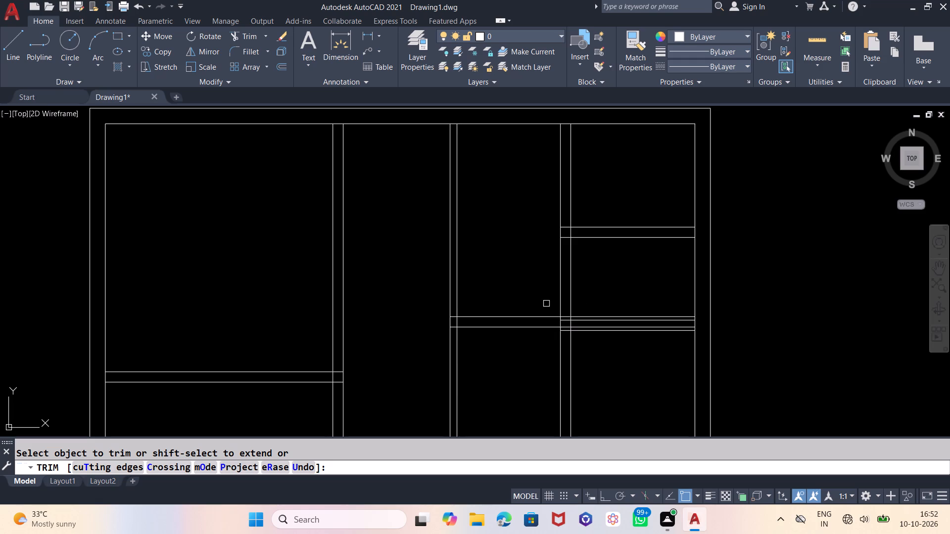
{"action": "scroll", "coordinate": [546, 304], "scroll_direction": "up", "scroll_amount": 1}
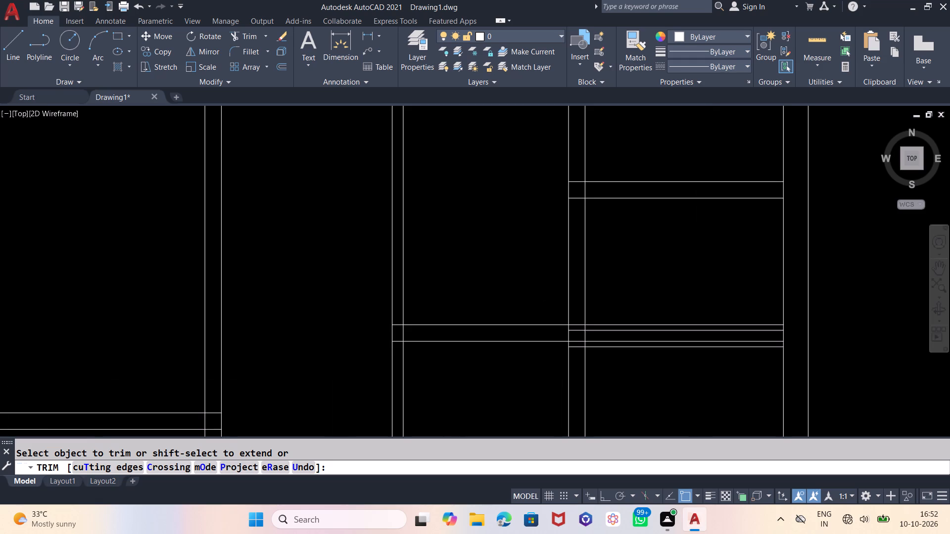
{"action": "left_click", "coordinate": [532, 325]}
{"action": "left_click", "coordinate": [530, 340]}
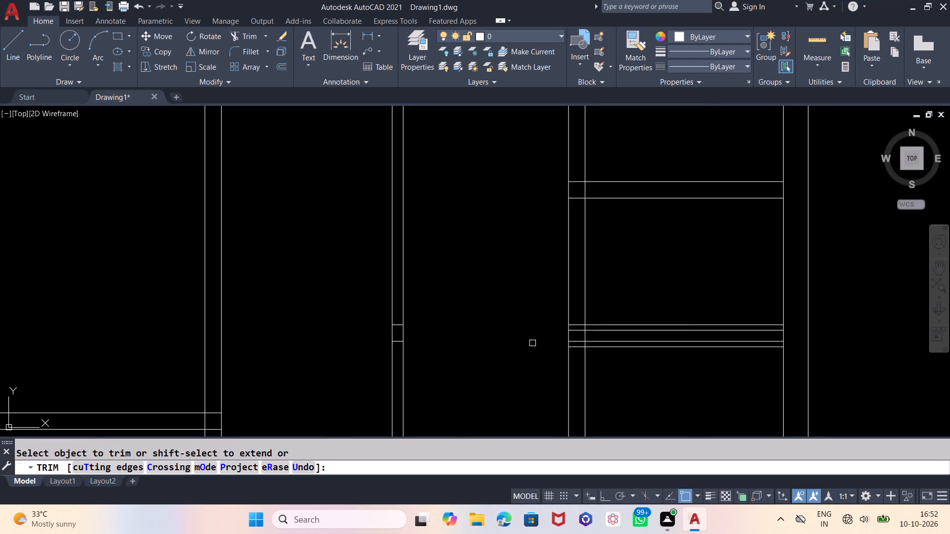
{"action": "left_click", "coordinate": [592, 321]}
{"action": "left_click", "coordinate": [595, 326]}
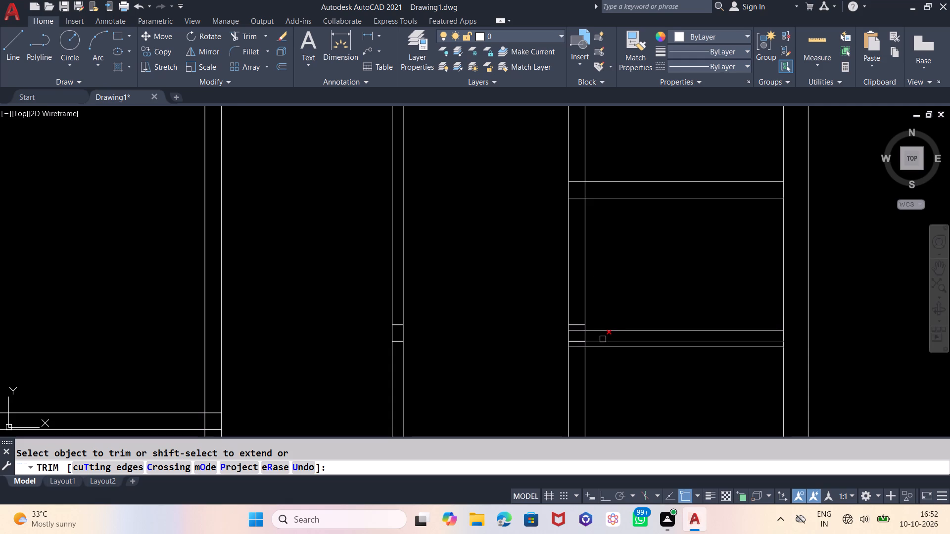
{"action": "left_click", "coordinate": [603, 339]}
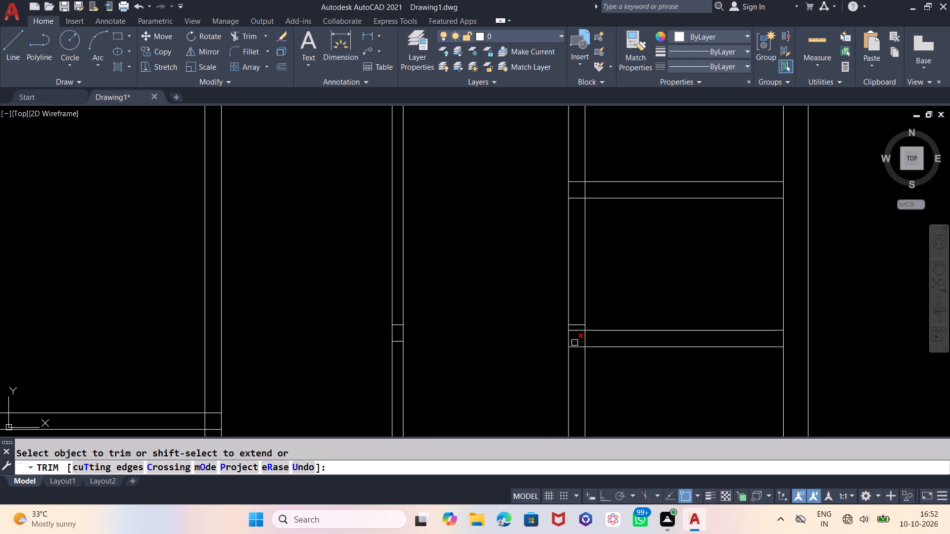
{"action": "left_click", "coordinate": [574, 342]}
{"action": "left_click", "coordinate": [578, 323]}
With ortho on, draw two horizontal lines continuing both faces of the right bay's lower partition leftward past the thin partition.
{"action": "left_click", "coordinate": [0, 43]}
{"action": "left_click", "coordinate": [15, 45]}
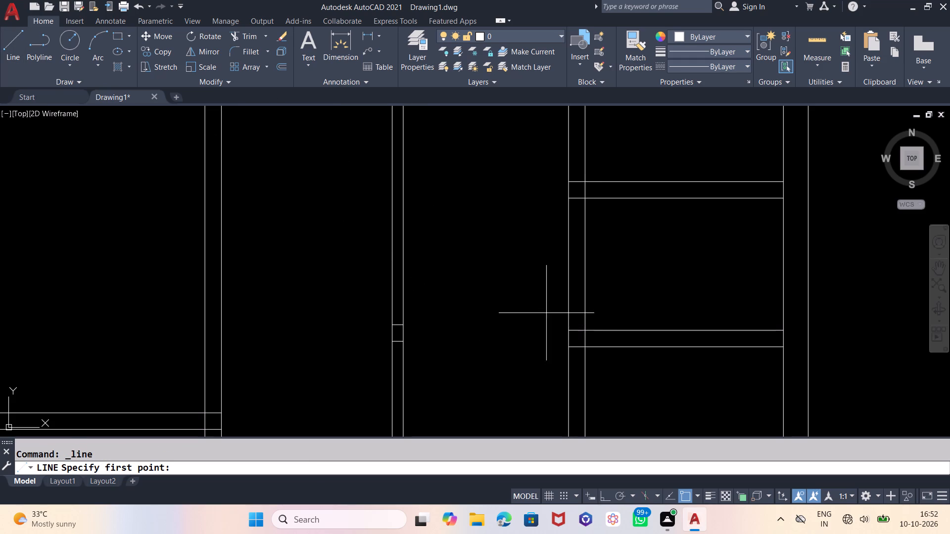
{"action": "left_click", "coordinate": [569, 331]}
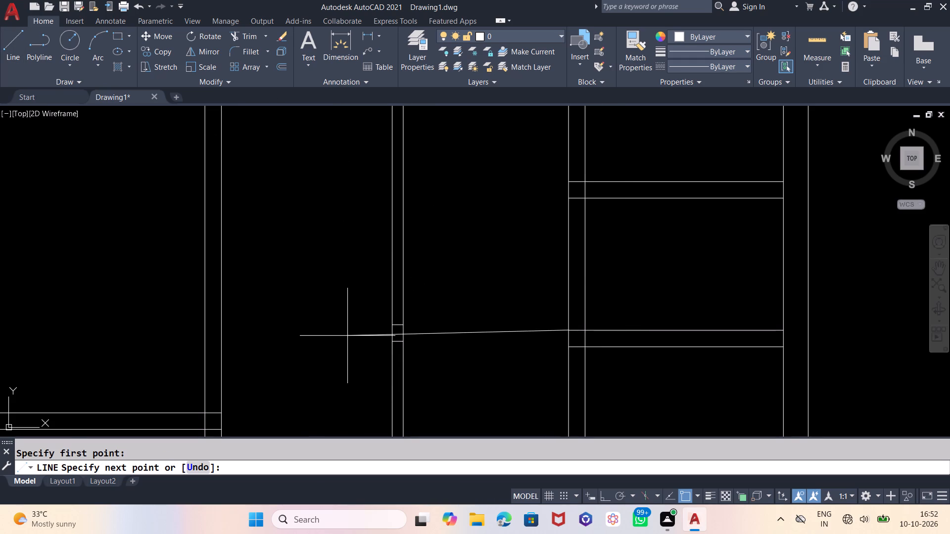
{"action": "key", "text": "F8"}
{"action": "left_click", "coordinate": [369, 334]}
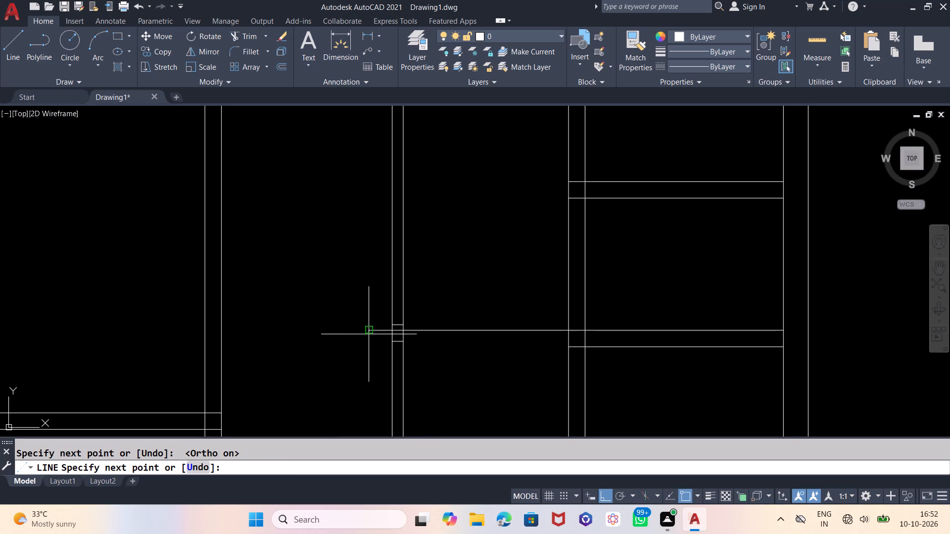
{"action": "key", "text": "Escape"}
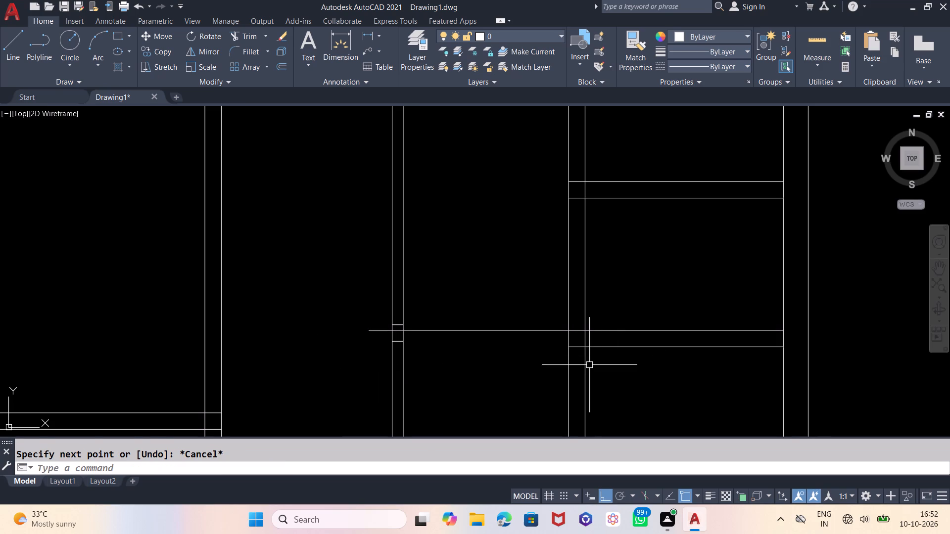
{"action": "key", "text": "space"}
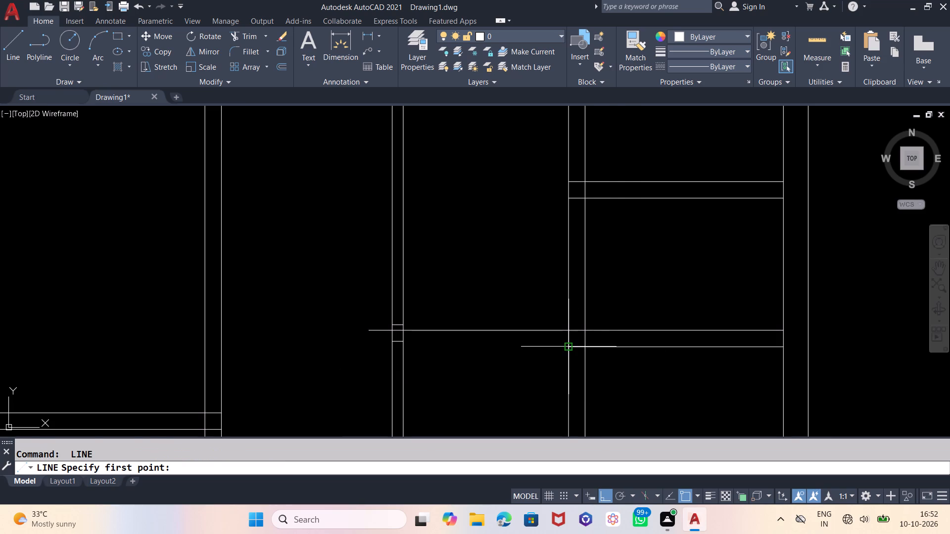
{"action": "left_click", "coordinate": [569, 347]}
{"action": "left_click", "coordinate": [350, 351]}
{"action": "key", "text": "Escape"}
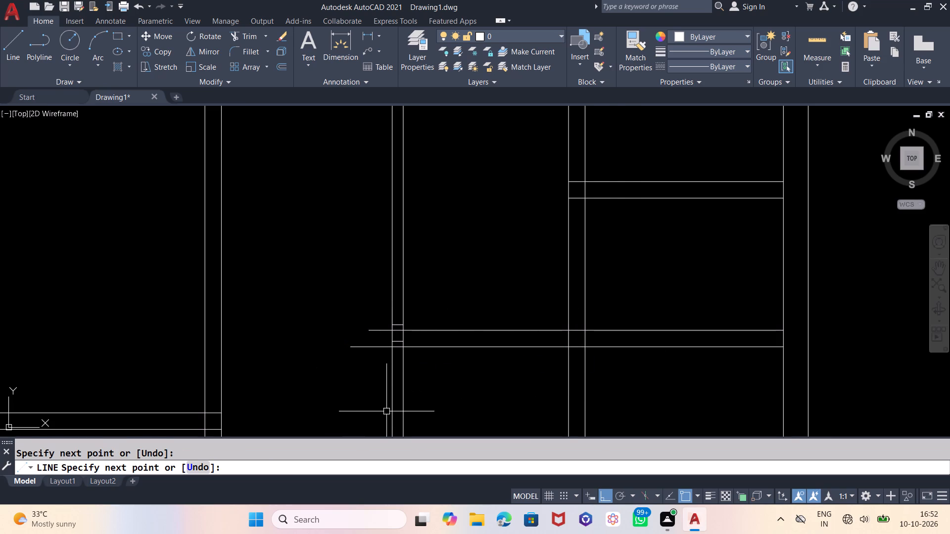
Trim the ends of the two new horizontal lines that overhang left of the thin vertical partition.
{"action": "key", "text": "t"}
{"action": "key", "text": "r"}
{"action": "key", "text": "Return"}
{"action": "key", "text": "Return"}
{"action": "left_click", "coordinate": [383, 371]}
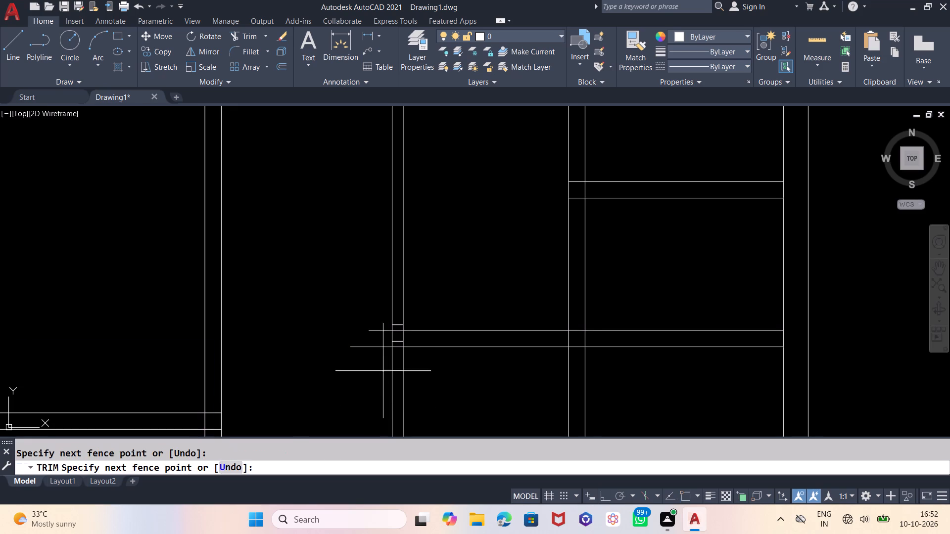
{"action": "left_click", "coordinate": [378, 314]}
{"action": "scroll", "coordinate": [392, 330], "scroll_direction": "up", "scroll_amount": 2}
{"action": "left_click", "coordinate": [397, 310]}
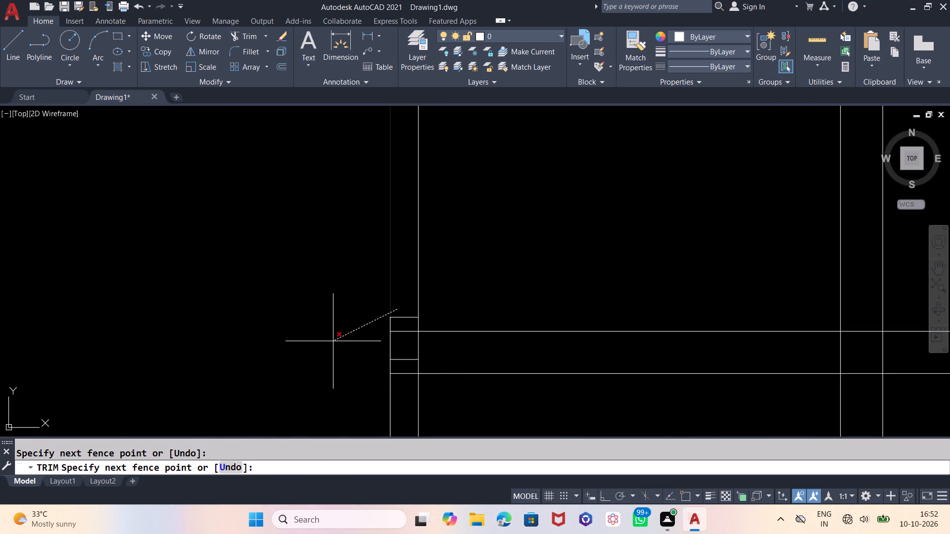
{"action": "key", "text": "Escape"}
Erase the two short leftover horizontal segments between the faces of the thin vertical partition.
{"action": "left_click", "coordinate": [405, 317]}
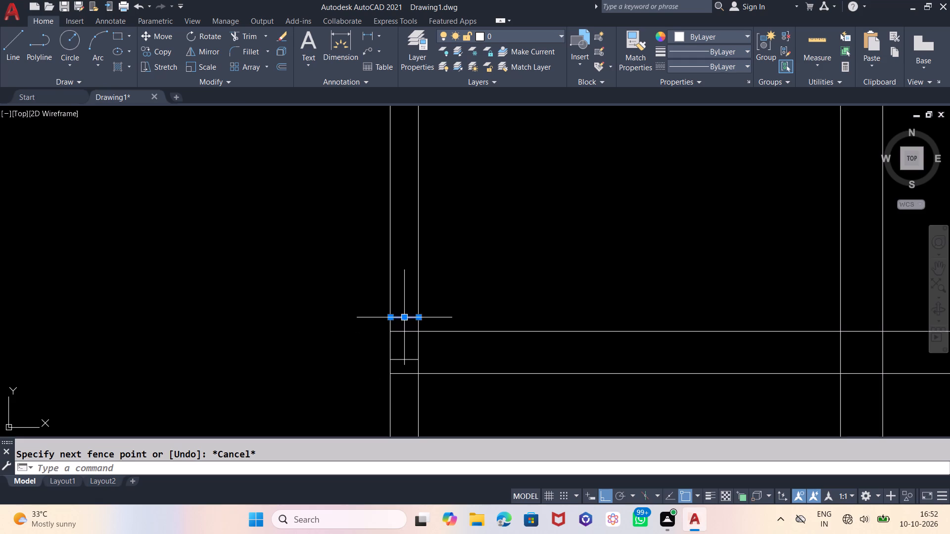
{"action": "left_click", "coordinate": [412, 362]}
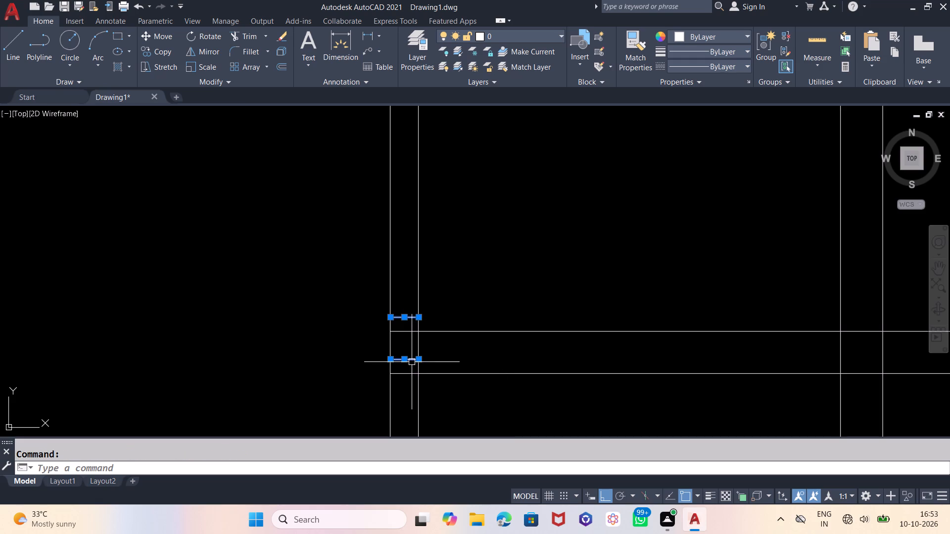
{"action": "key", "text": "Delete"}
Trim away both faces of the thin partition and the right vertical partition below the right side's lower horizontal partition.
{"action": "scroll", "coordinate": [309, 320], "scroll_direction": "down", "scroll_amount": 2}
{"action": "scroll", "coordinate": [452, 383], "scroll_direction": "down", "scroll_amount": 1}
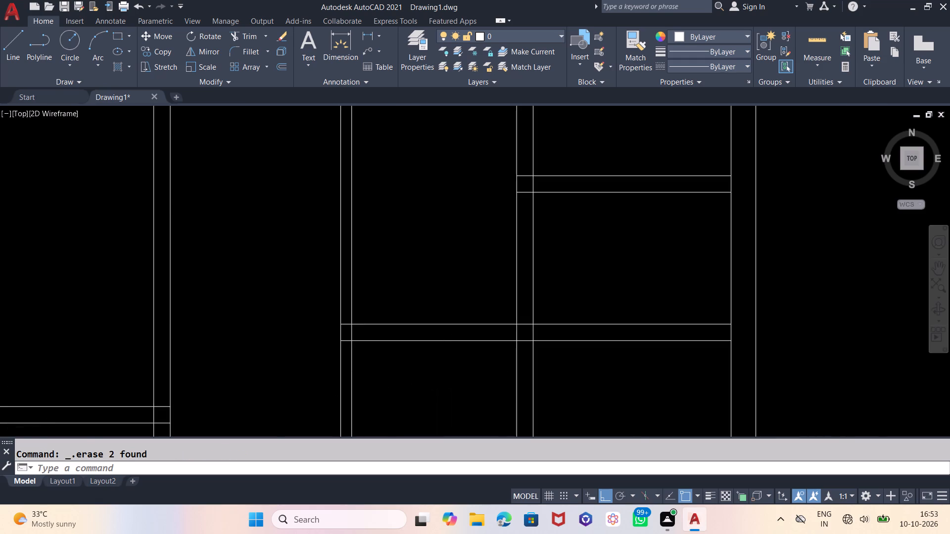
{"action": "scroll", "coordinate": [461, 201], "scroll_direction": "down", "scroll_amount": 1}
{"action": "scroll", "coordinate": [531, 118], "scroll_direction": "down", "scroll_amount": 1}
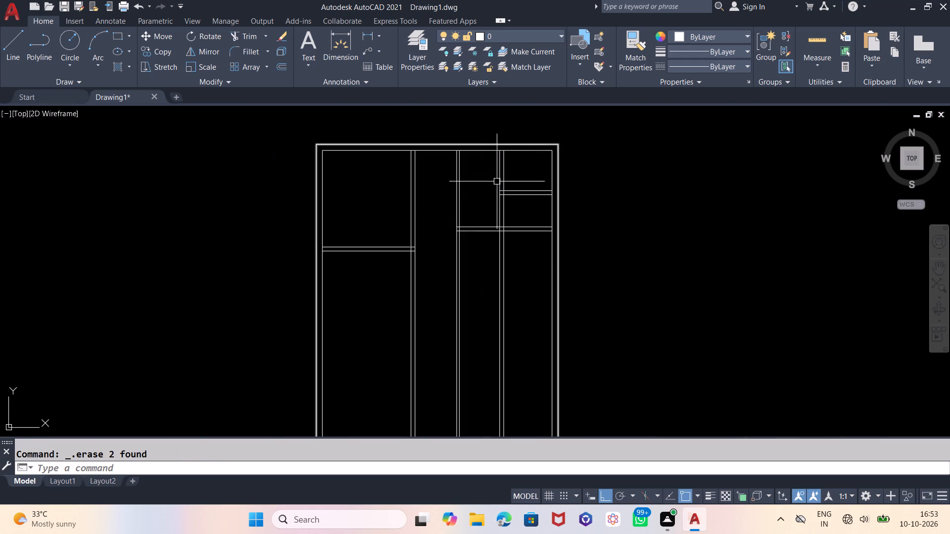
{"action": "scroll", "coordinate": [473, 207], "scroll_direction": "up", "scroll_amount": 1}
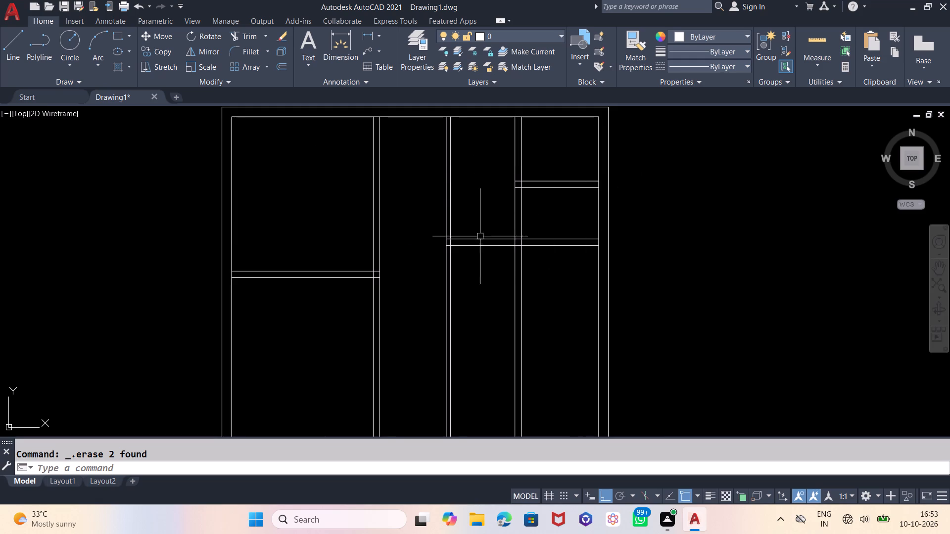
{"action": "scroll", "coordinate": [561, 177], "scroll_direction": "down", "scroll_amount": 1}
{"action": "scroll", "coordinate": [585, 107], "scroll_direction": "down", "scroll_amount": 1}
{"action": "scroll", "coordinate": [600, 155], "scroll_direction": "up", "scroll_amount": 1}
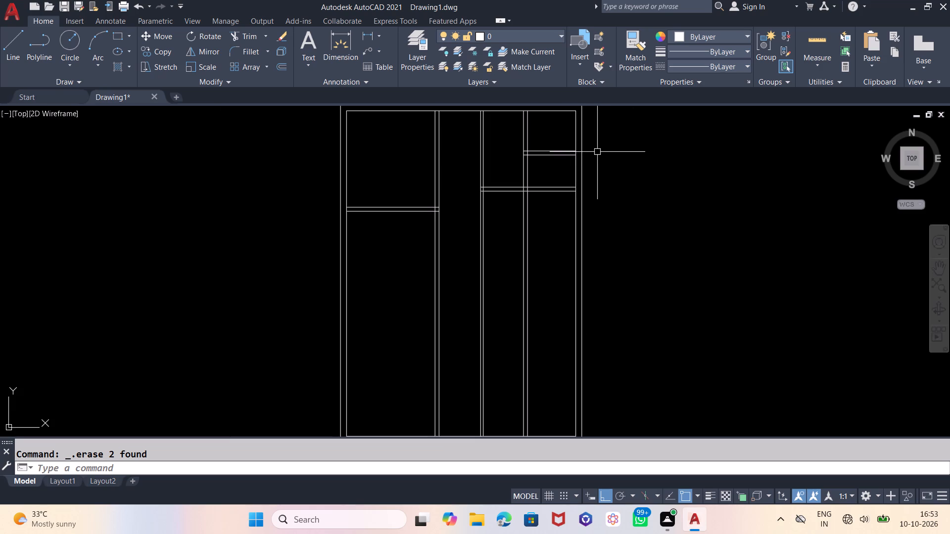
{"action": "middle_click_drag", "start_coordinate": [607, 193], "coordinate": [607, 203]}
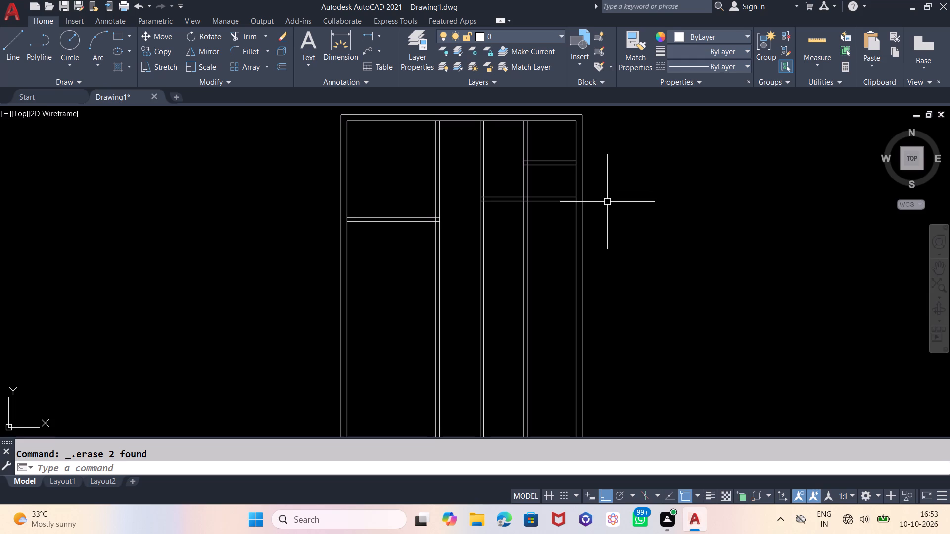
{"action": "scroll", "coordinate": [605, 152], "scroll_direction": "down", "scroll_amount": 1}
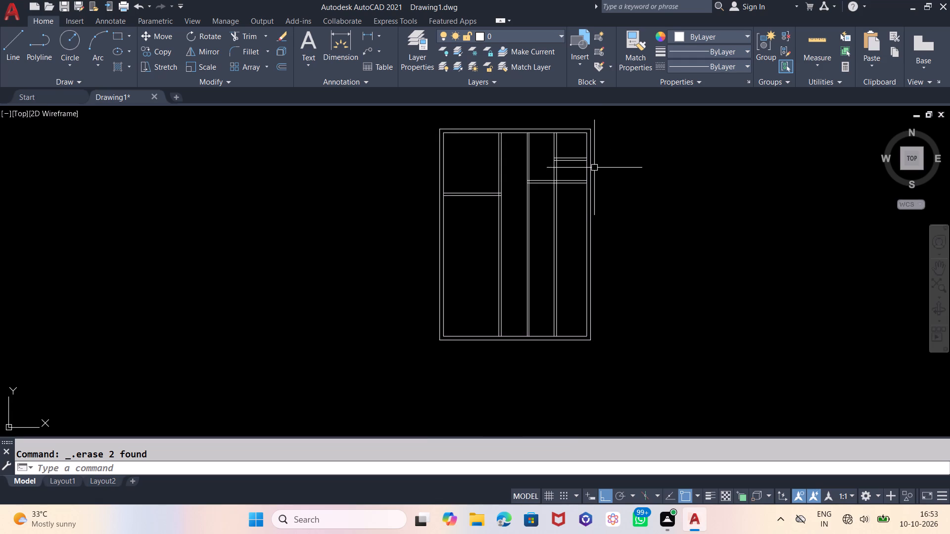
{"action": "type", "text": "TR"}
{"action": "key", "text": "Return"}
{"action": "key", "text": "Return"}
{"action": "left_click", "coordinate": [536, 197]}
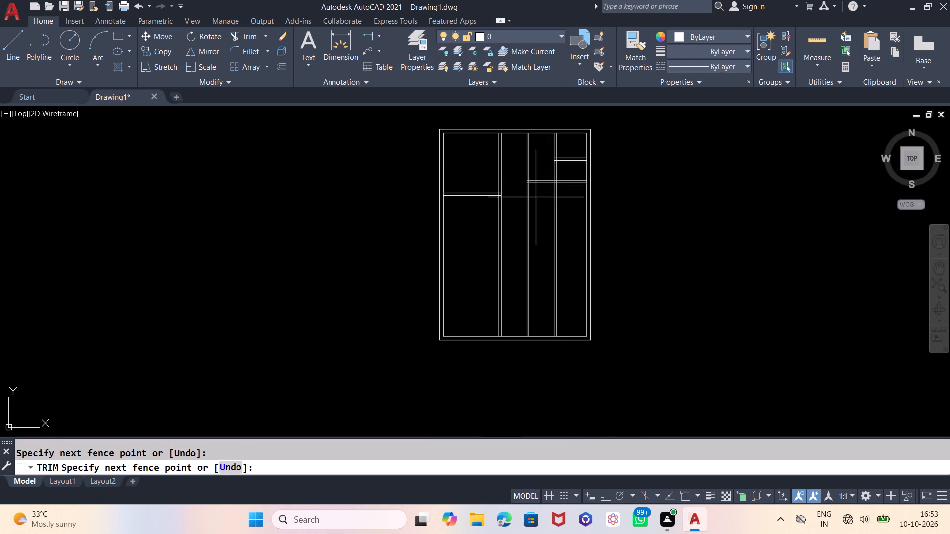
{"action": "left_click", "coordinate": [504, 222]}
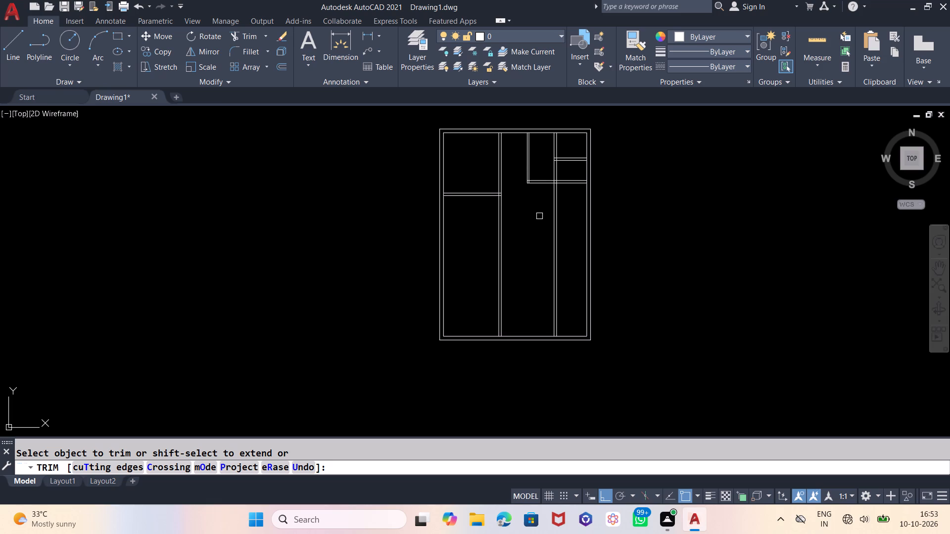
{"action": "left_click", "coordinate": [547, 237]}
{"action": "left_click", "coordinate": [561, 230]}
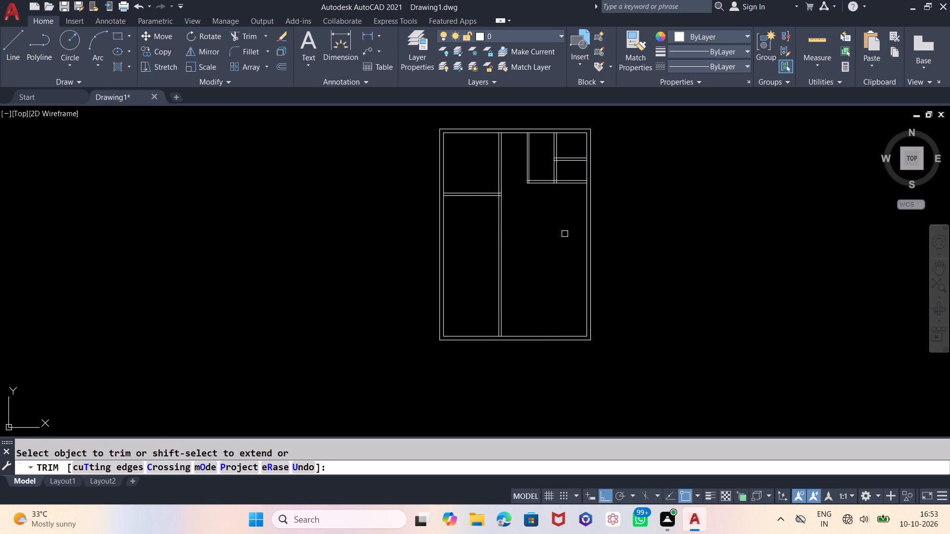
{"action": "key", "text": "Escape"}
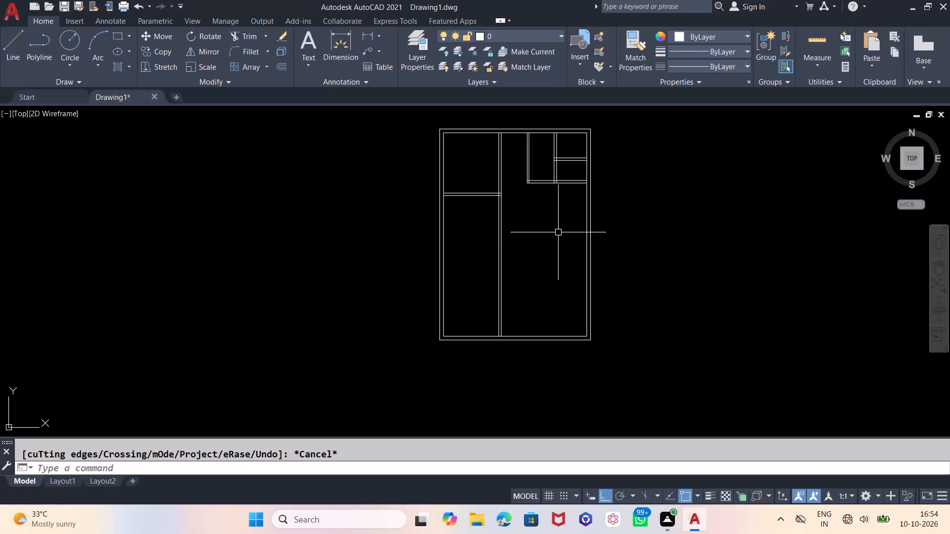
Offset the inner face of the right outer wall 12' leftward into the plan.
{"action": "key", "text": "o"}
{"action": "key", "text": "Return"}
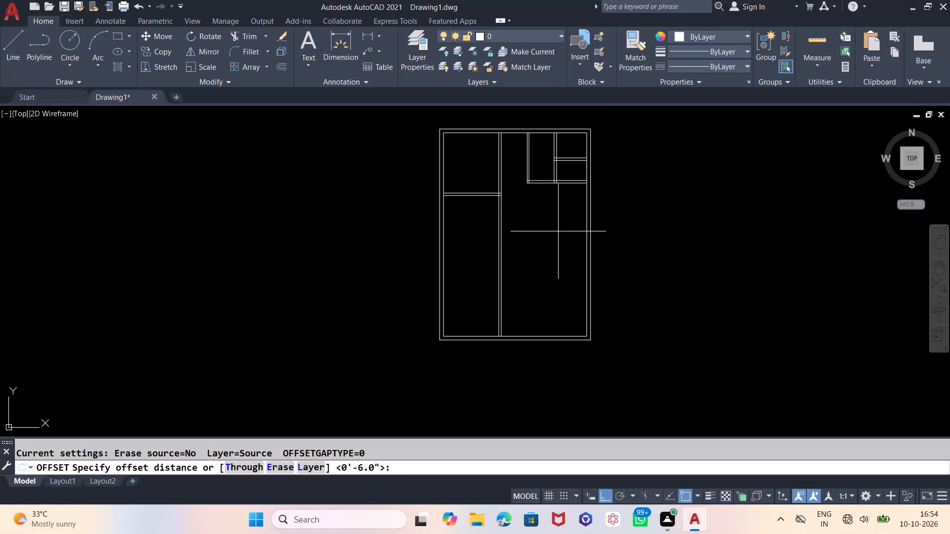
{"action": "type", "text": "12'"}
{"action": "key", "text": "Return"}
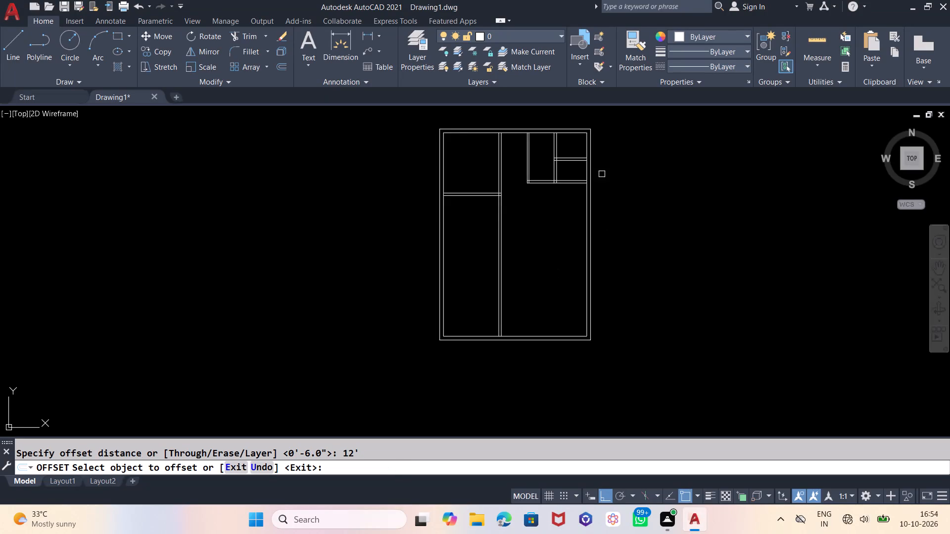
{"action": "scroll", "coordinate": [607, 180], "scroll_direction": "up", "scroll_amount": 1}
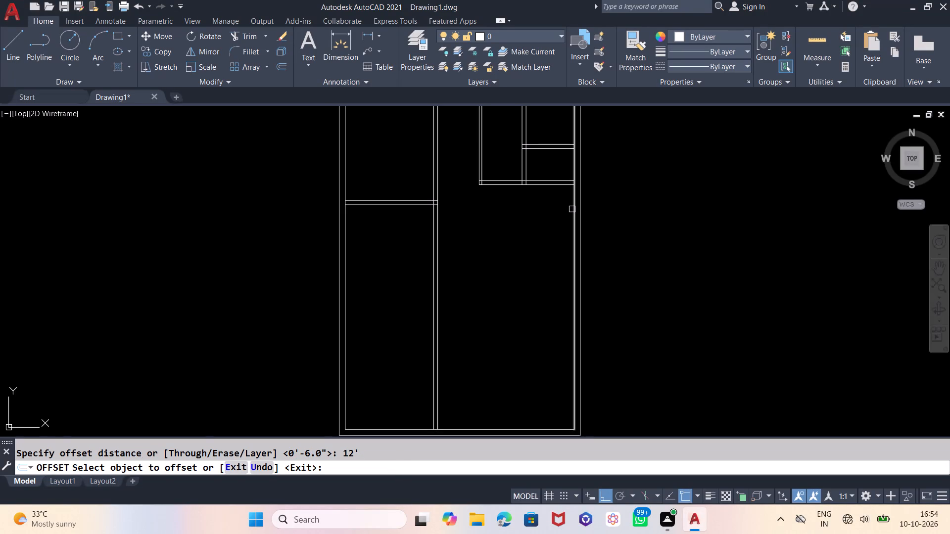
{"action": "left_click", "coordinate": [573, 207]}
{"action": "left_click", "coordinate": [509, 234]}
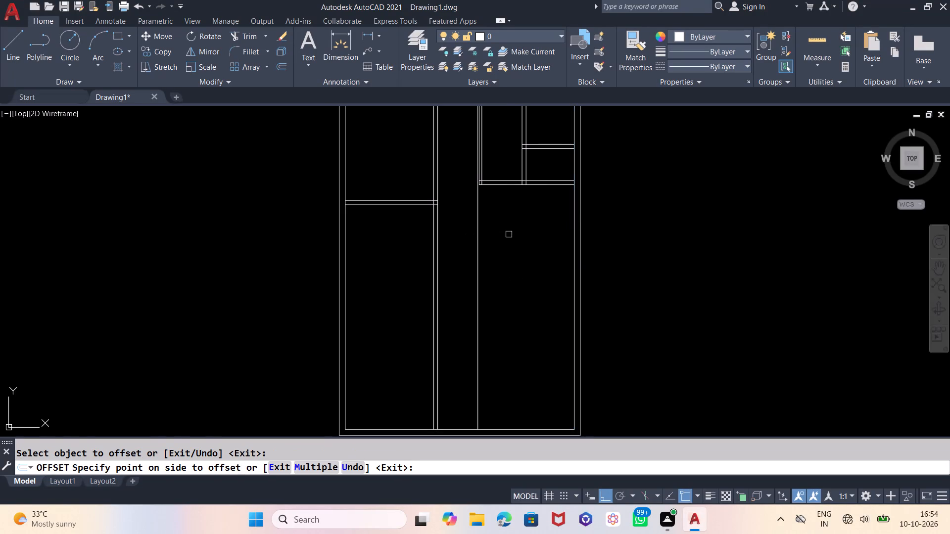
{"action": "key", "text": "Escape"}
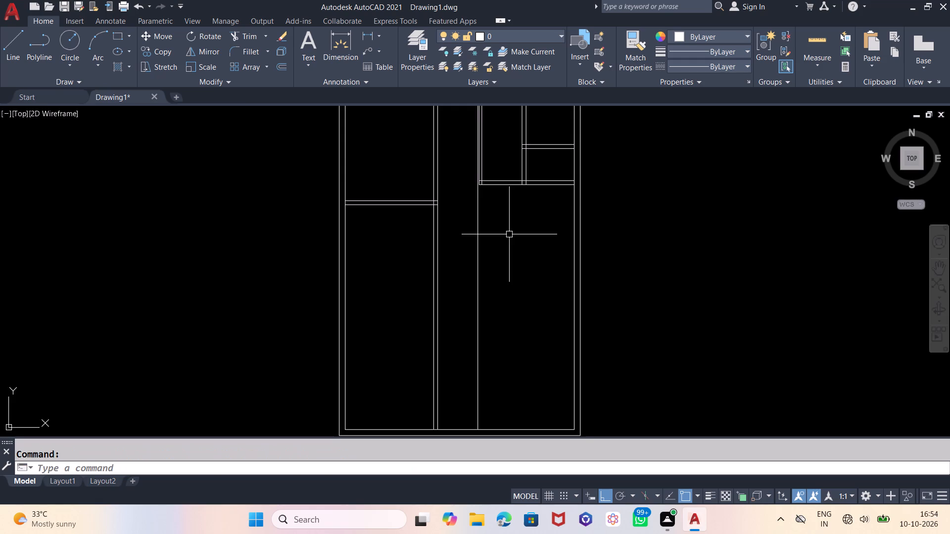
Offset both segments of the lower horizontal partition's bottom face 14' downward in the right part of the plan.
{"action": "key", "text": "o"}
{"action": "key", "text": "Return"}
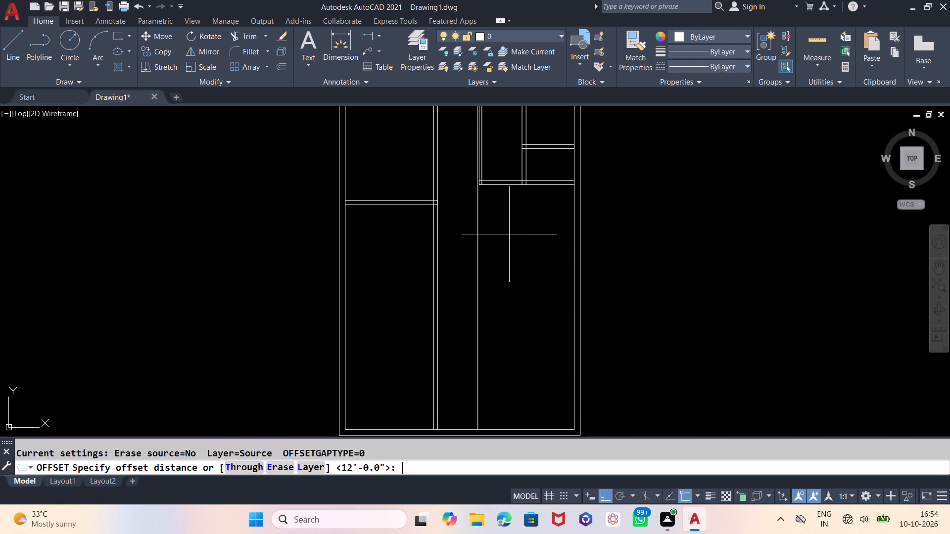
{"action": "type", "text": "14'"}
{"action": "key", "text": "Return"}
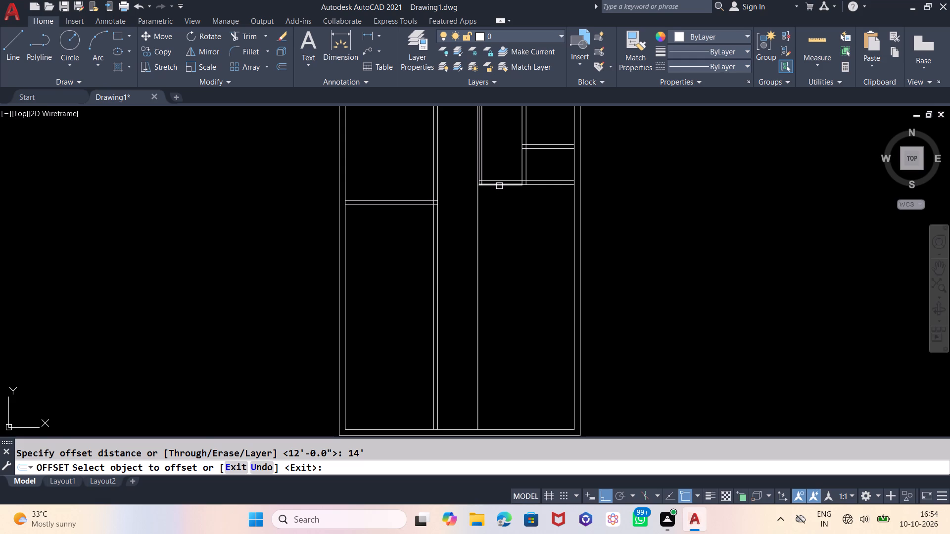
{"action": "left_click", "coordinate": [499, 186]}
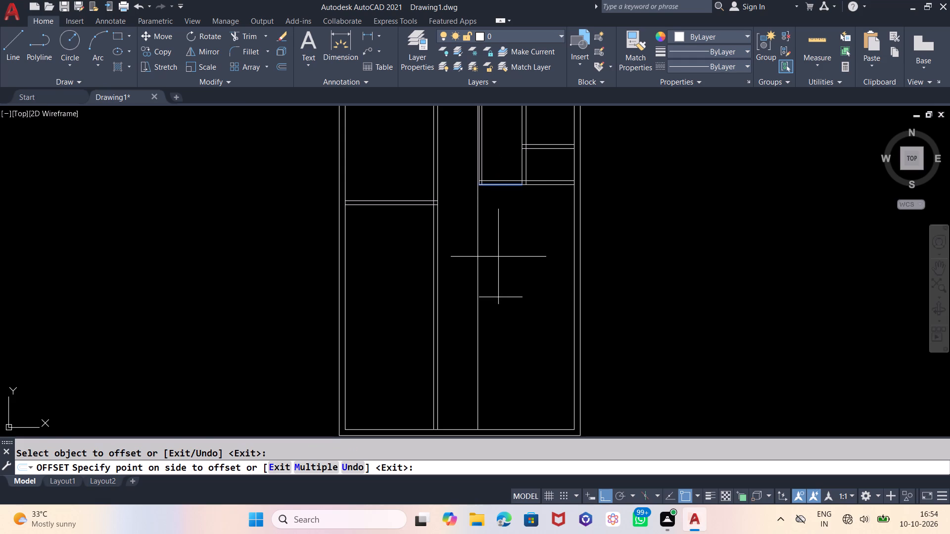
{"action": "left_click", "coordinate": [498, 257]}
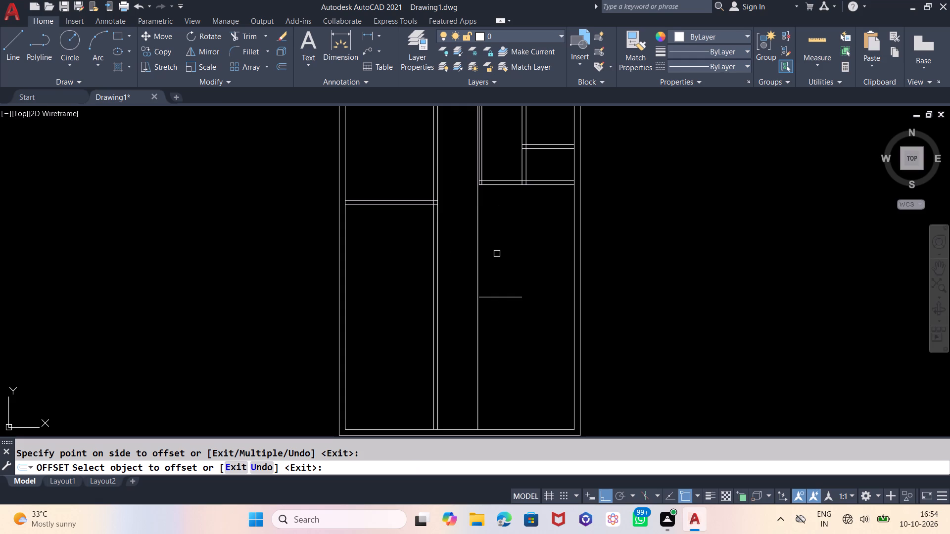
{"action": "scroll", "coordinate": [531, 188], "scroll_direction": "up", "scroll_amount": 1}
{"action": "left_click", "coordinate": [536, 183]}
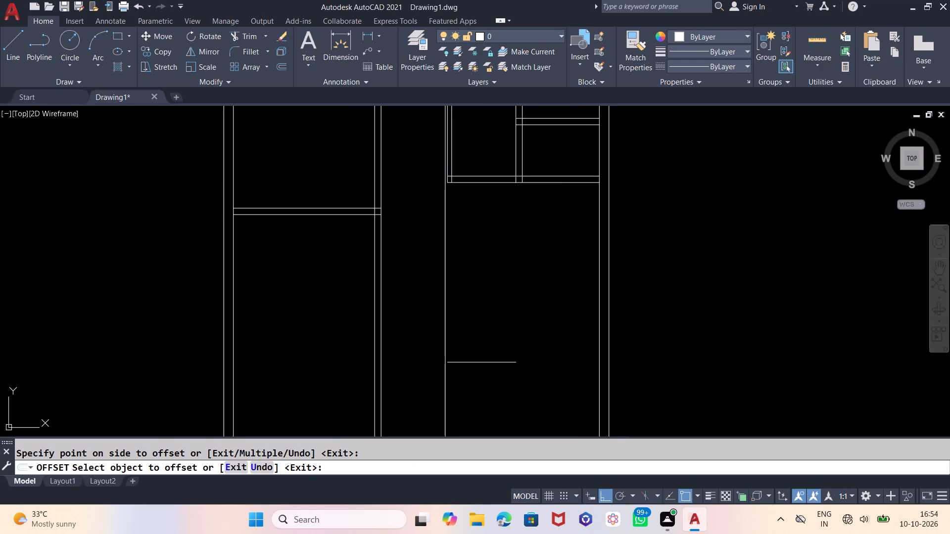
{"action": "left_click", "coordinate": [553, 234]}
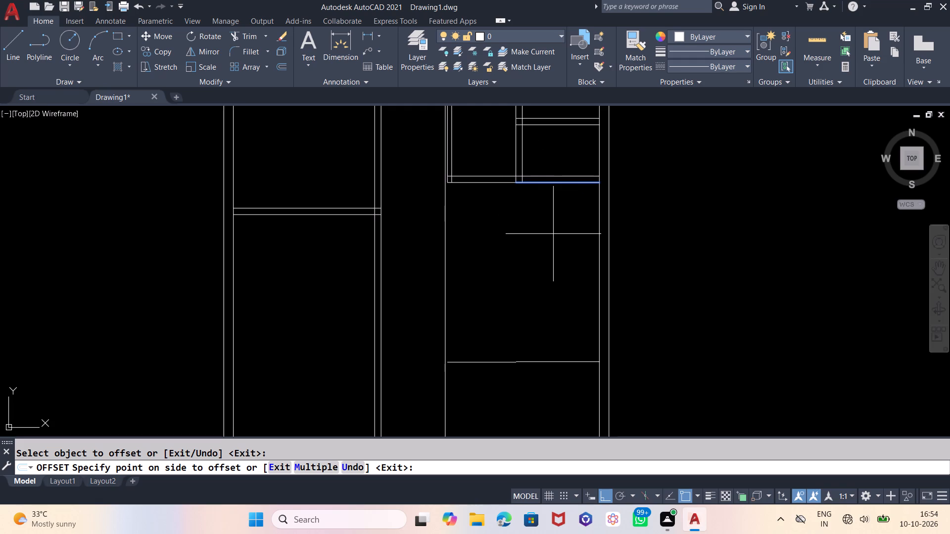
{"action": "key", "text": "Escape"}
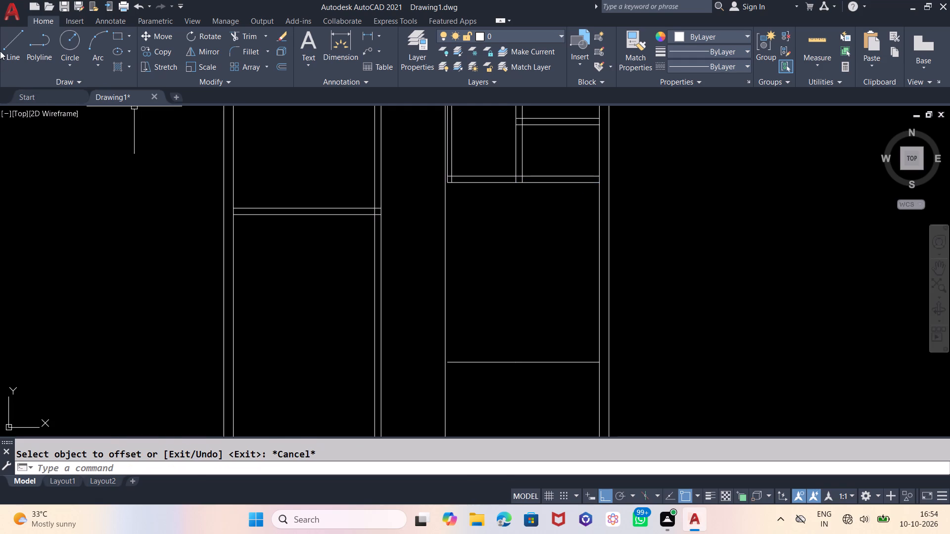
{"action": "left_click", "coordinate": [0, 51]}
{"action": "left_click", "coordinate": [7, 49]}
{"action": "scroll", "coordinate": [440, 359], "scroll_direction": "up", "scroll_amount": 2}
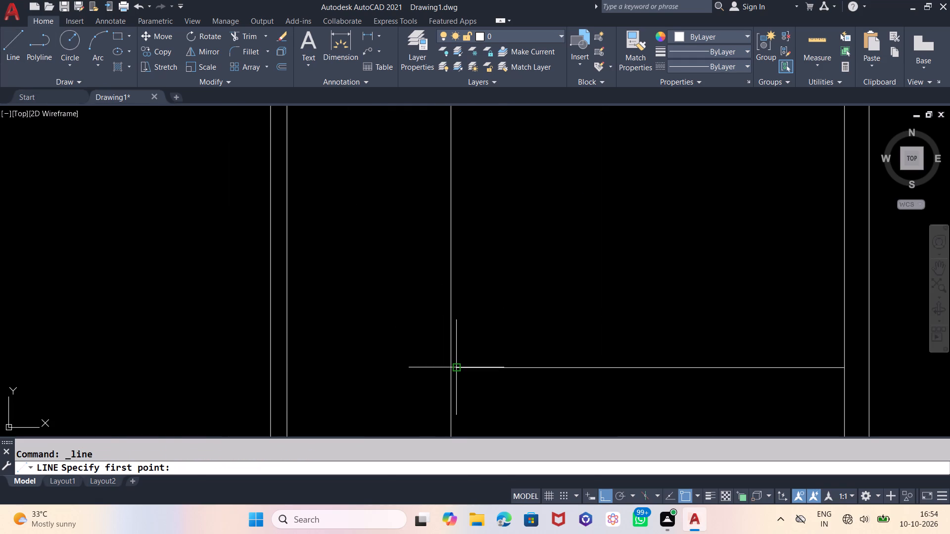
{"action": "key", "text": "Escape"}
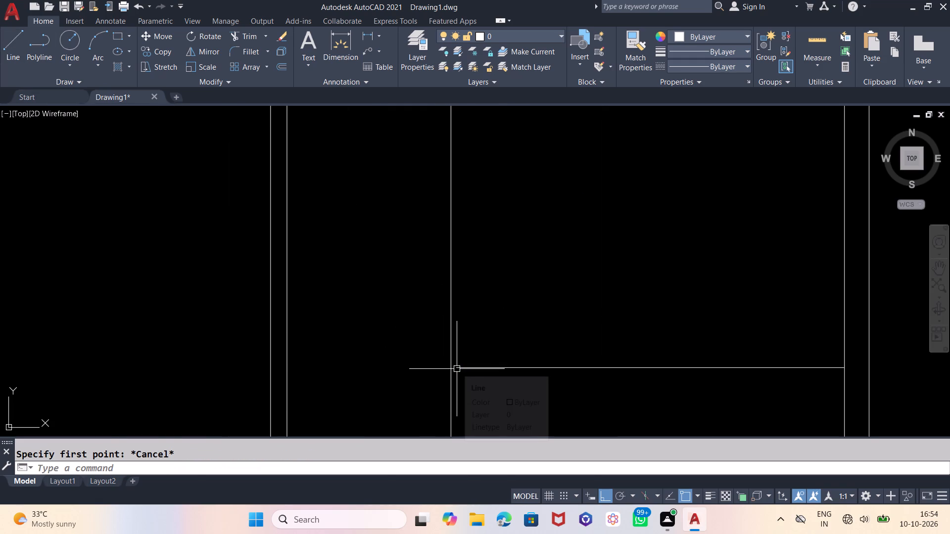
Draw a short horizontal line continuing the new 14' offset line leftward past the 12' offset vertical line.
{"action": "key", "text": "l"}
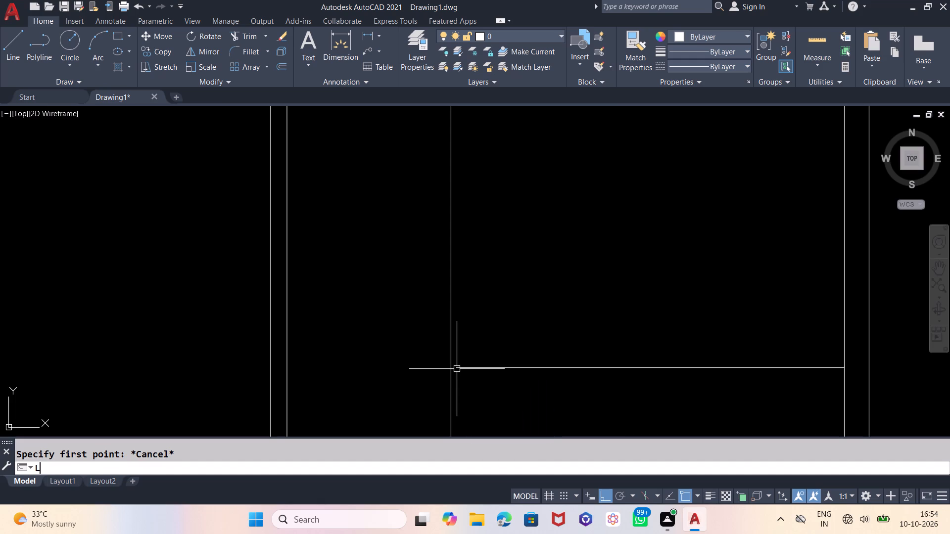
{"action": "key", "text": "Return"}
{"action": "left_click", "coordinate": [457, 369]}
{"action": "left_click", "coordinate": [427, 368]}
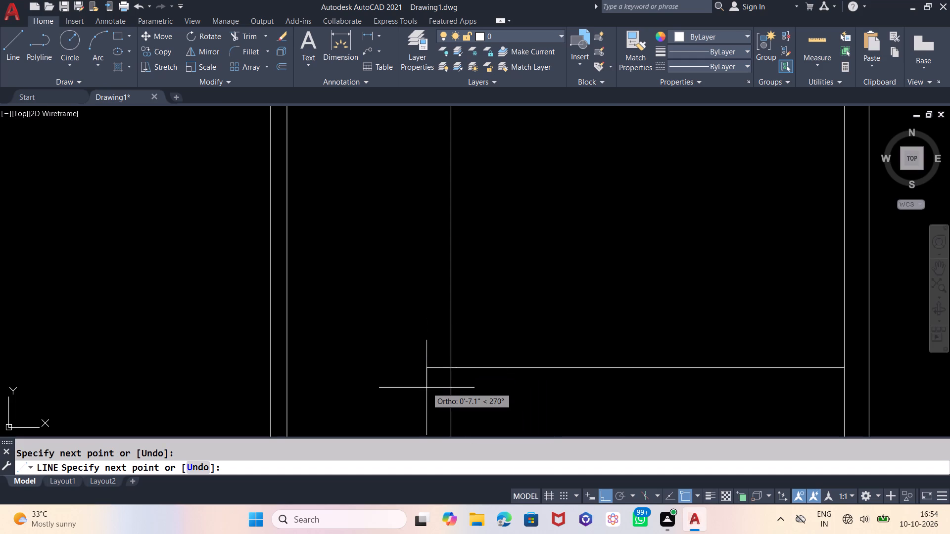
{"action": "key", "text": "Escape"}
Offset the vertical line bounding the lower right room 6" to the left to form its partition wall.
{"action": "scroll", "coordinate": [387, 374], "scroll_direction": "up", "scroll_amount": 1}
{"action": "scroll", "coordinate": [389, 358], "scroll_direction": "down", "scroll_amount": 2}
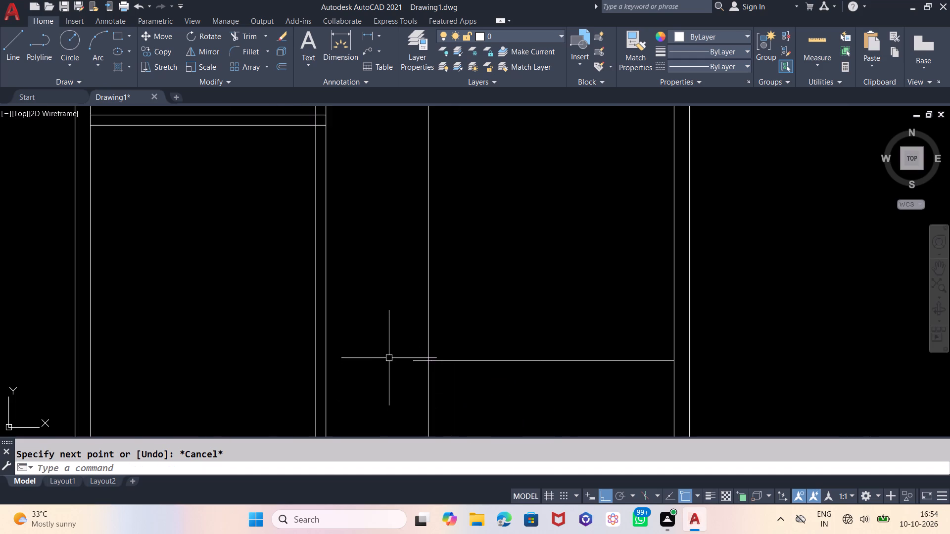
{"action": "scroll", "coordinate": [394, 370], "scroll_direction": "down", "scroll_amount": 2}
{"action": "scroll", "coordinate": [395, 371], "scroll_direction": "up", "scroll_amount": 1}
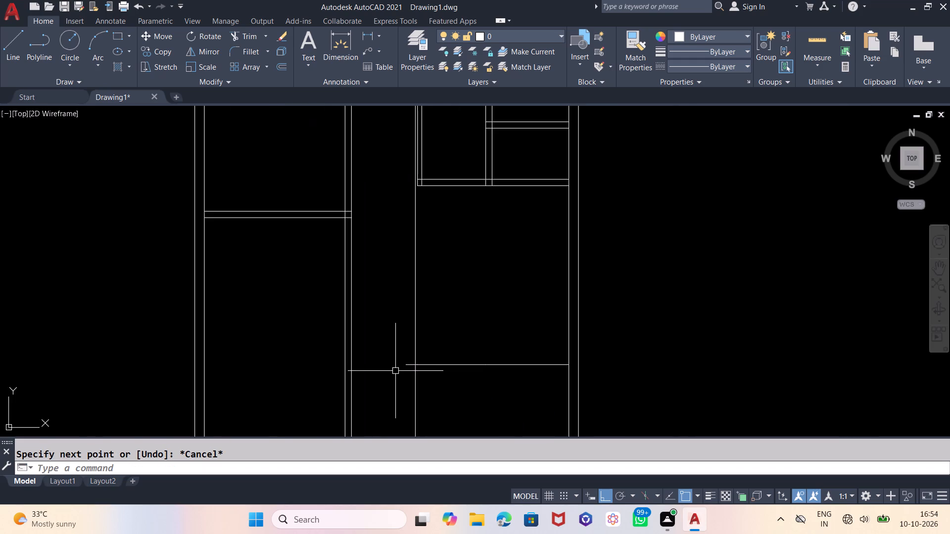
{"action": "key", "text": "o"}
{"action": "key", "text": "Return"}
{"action": "key", "text": "6"}
{"action": "key", "text": "Return"}
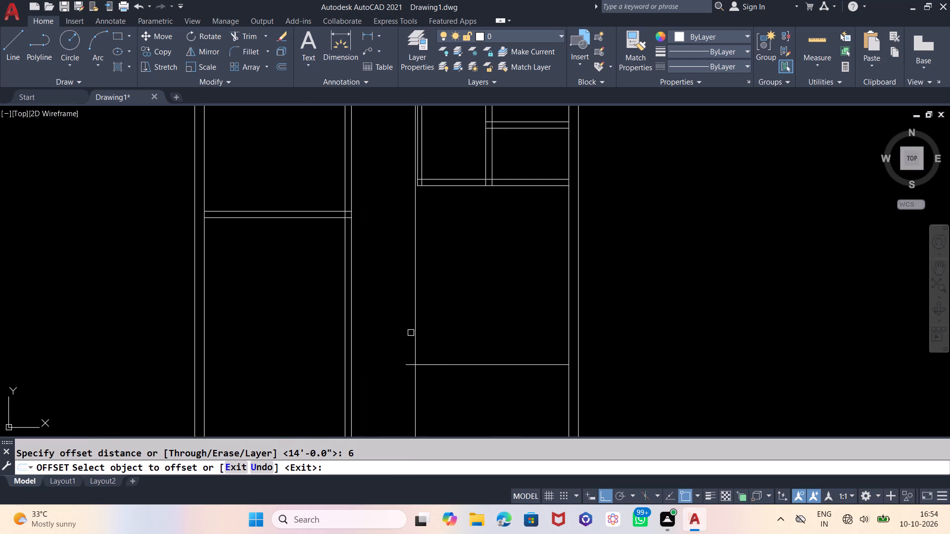
{"action": "left_click", "coordinate": [414, 320]}
{"action": "left_click", "coordinate": [390, 321]}
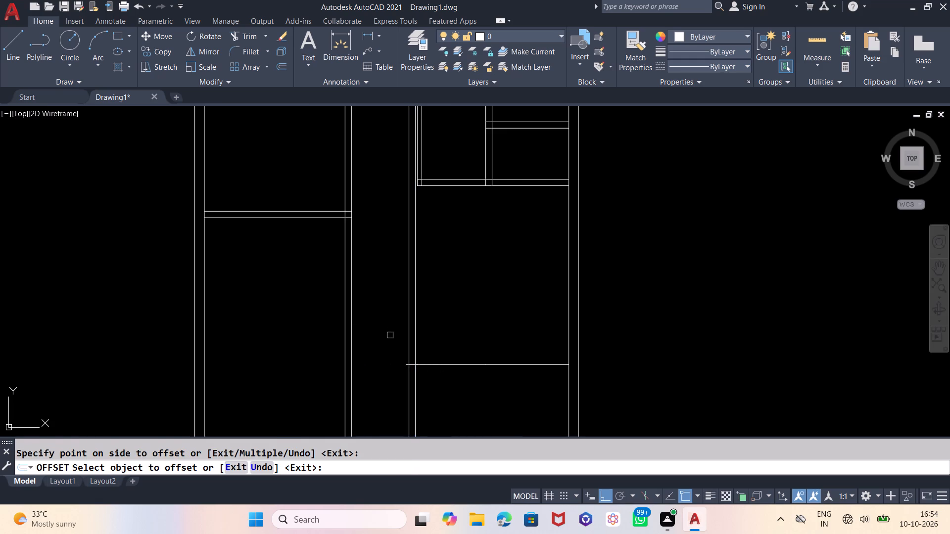
Offset all three segments of the 14' offset line 6" downward to form the horizontal partition across the right part of the plan.
{"action": "left_click", "coordinate": [457, 363]}
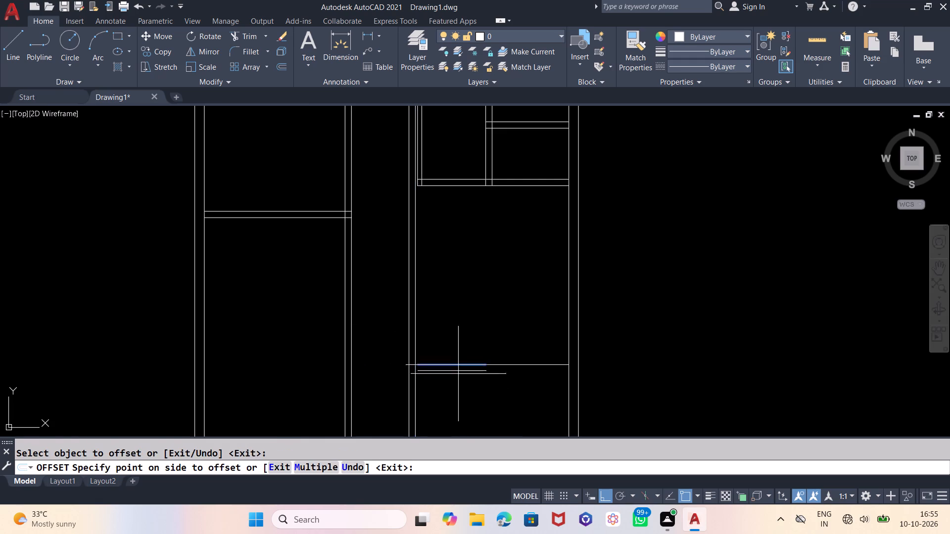
{"action": "left_click", "coordinate": [461, 394]}
{"action": "left_click", "coordinate": [528, 362]}
{"action": "left_click", "coordinate": [529, 416]}
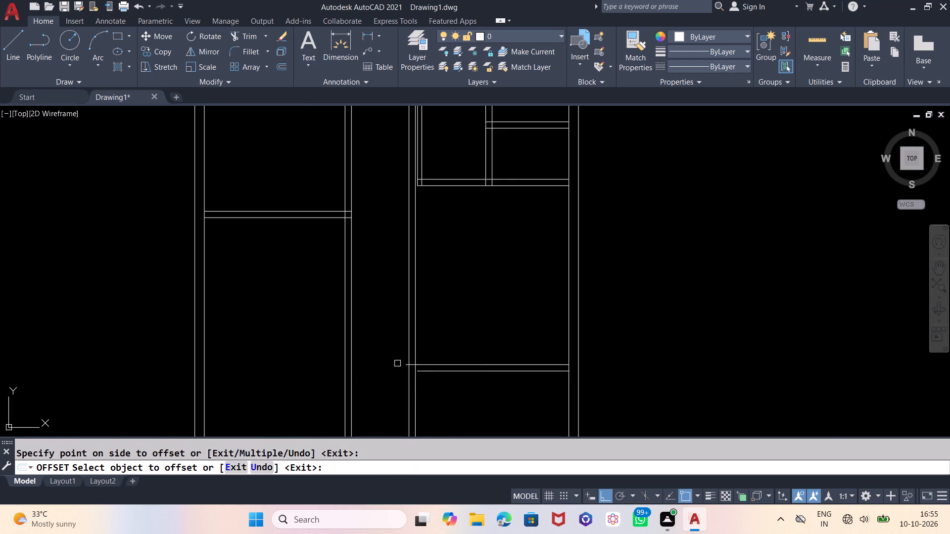
{"action": "scroll", "coordinate": [398, 364], "scroll_direction": "up", "scroll_amount": 2}
{"action": "left_click", "coordinate": [415, 368]}
{"action": "left_click", "coordinate": [407, 401]}
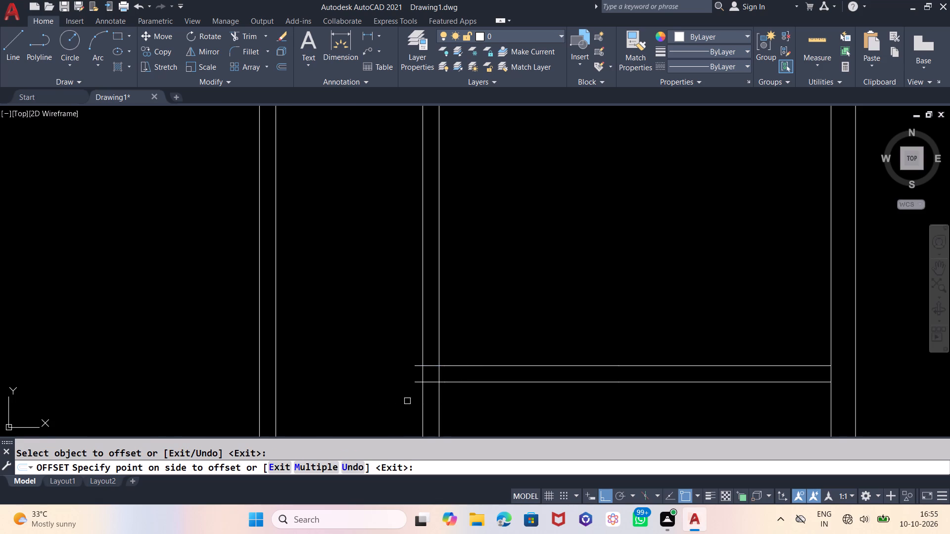
{"action": "key", "text": "Escape"}
Trim both faces of the new horizontal partition where they overhang the left face of the vertical partition.
{"action": "type", "text": "TR"}
{"action": "key", "text": "Return"}
{"action": "key", "text": "Return"}
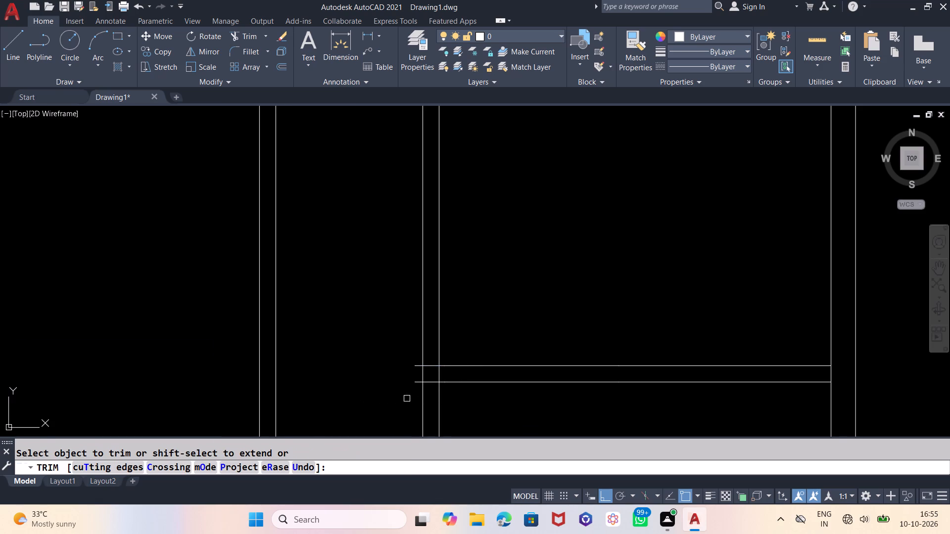
{"action": "left_click", "coordinate": [415, 382]}
{"action": "left_click", "coordinate": [414, 364]}
{"action": "scroll", "coordinate": [354, 390], "scroll_direction": "down", "scroll_amount": 1}
{"action": "scroll", "coordinate": [441, 347], "scroll_direction": "down", "scroll_amount": 2}
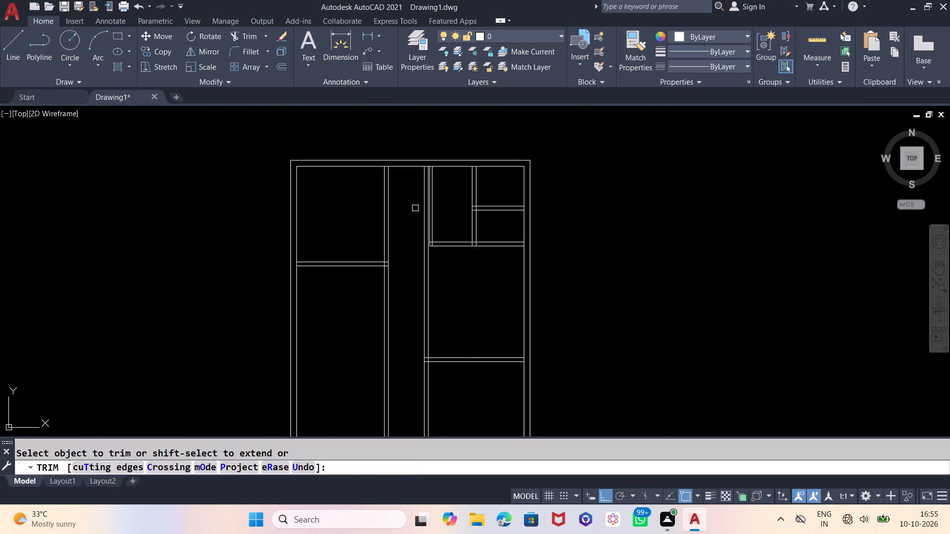
Draw two short horizontal lines extending both faces of the partition below the small upper rooms leftward past the 6" vertical partition.
{"action": "scroll", "coordinate": [415, 208], "scroll_direction": "up", "scroll_amount": 2}
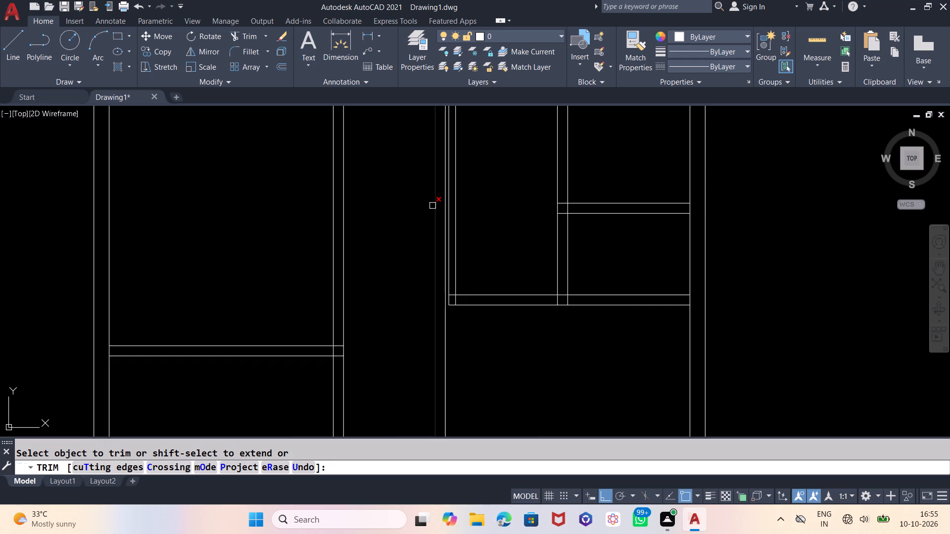
{"action": "scroll", "coordinate": [445, 321], "scroll_direction": "down", "scroll_amount": 1}
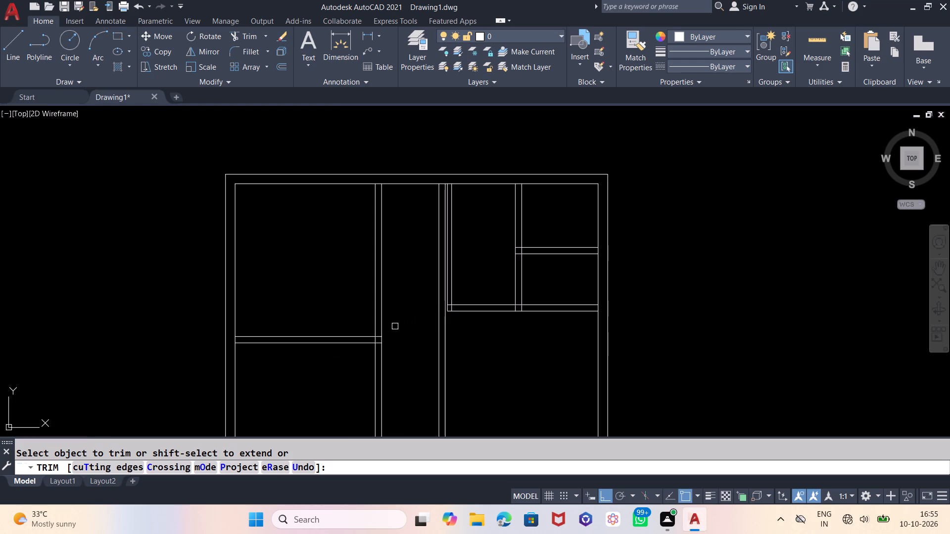
{"action": "left_click", "coordinate": [13, 42]}
{"action": "scroll", "coordinate": [461, 298], "scroll_direction": "up", "scroll_amount": 3}
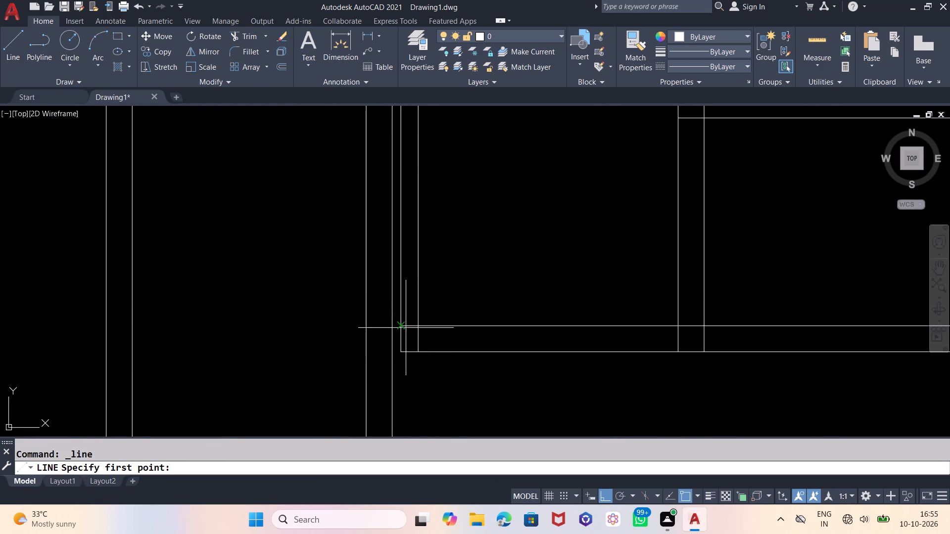
{"action": "left_click", "coordinate": [403, 325]}
{"action": "left_click", "coordinate": [338, 328]}
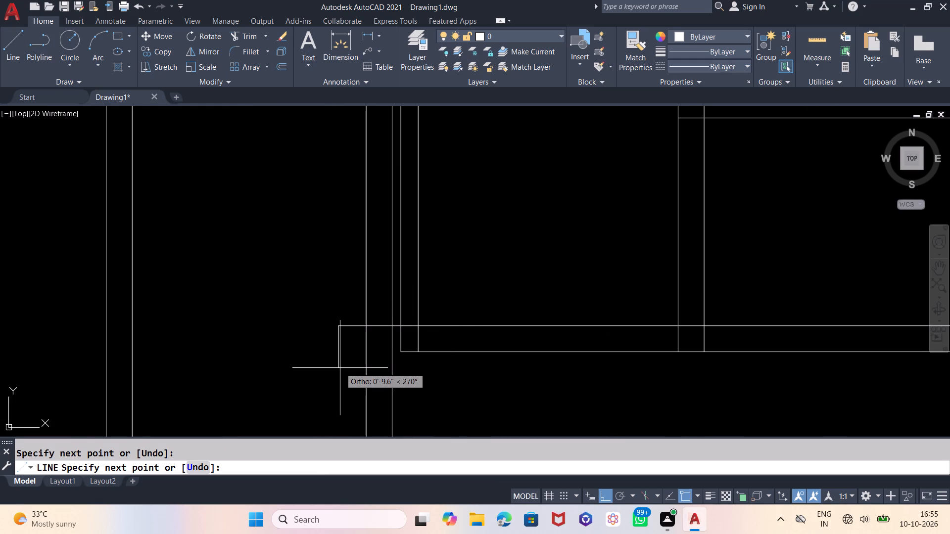
{"action": "key", "text": "Escape"}
{"action": "key", "text": "space"}
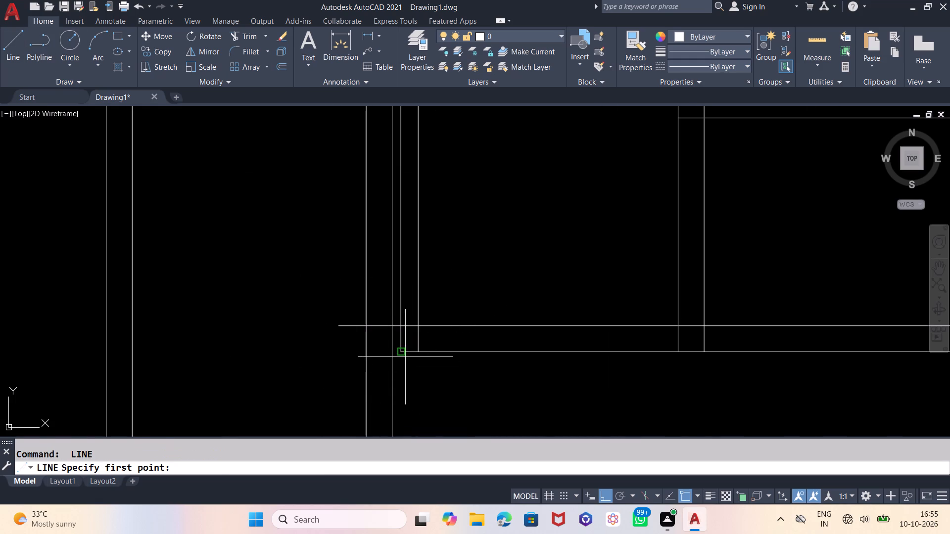
{"action": "left_click", "coordinate": [402, 352]}
{"action": "left_click", "coordinate": [330, 352]}
{"action": "key", "text": "Escape"}
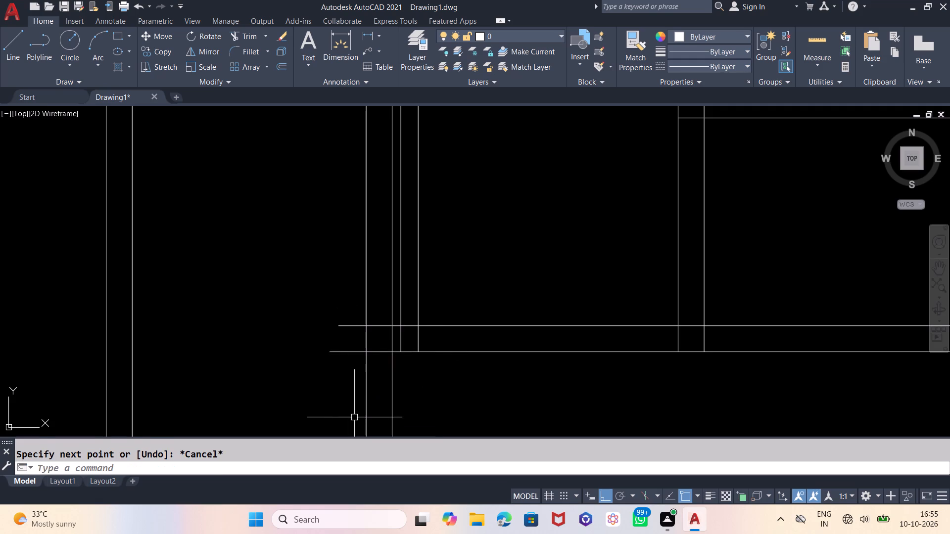
Trim the extension lines' overhanging left ends and both faces of the vertical partition above the horizontal partition.
{"action": "type", "text": "TR"}
{"action": "key", "text": "Return"}
{"action": "key", "text": "Return"}
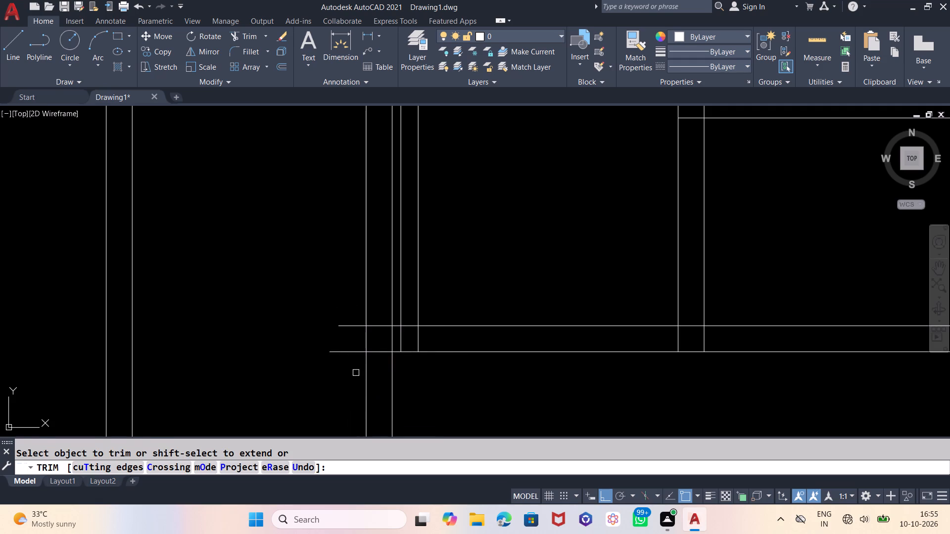
{"action": "left_click", "coordinate": [356, 371]}
{"action": "left_click", "coordinate": [353, 322]}
{"action": "left_click", "coordinate": [368, 303]}
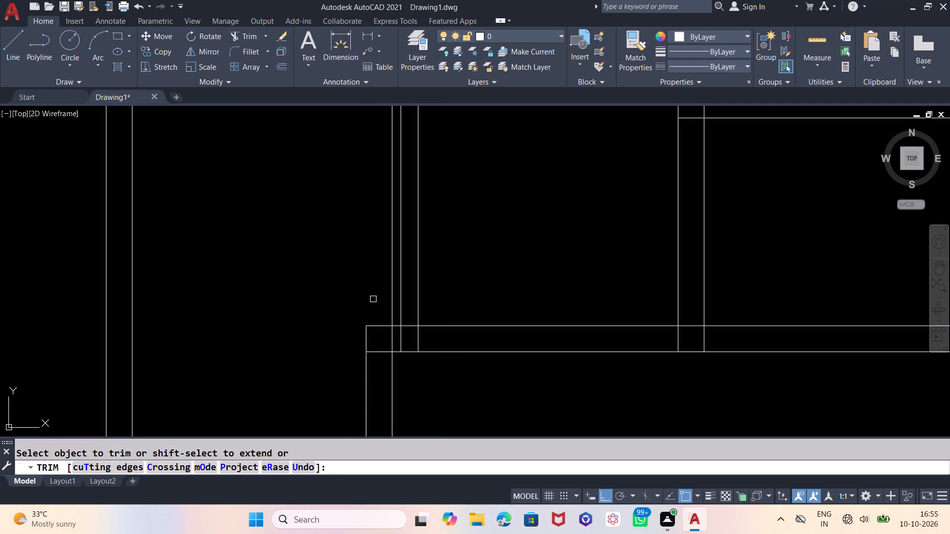
{"action": "left_click", "coordinate": [390, 292]}
{"action": "scroll", "coordinate": [446, 320], "scroll_direction": "down", "scroll_amount": 1}
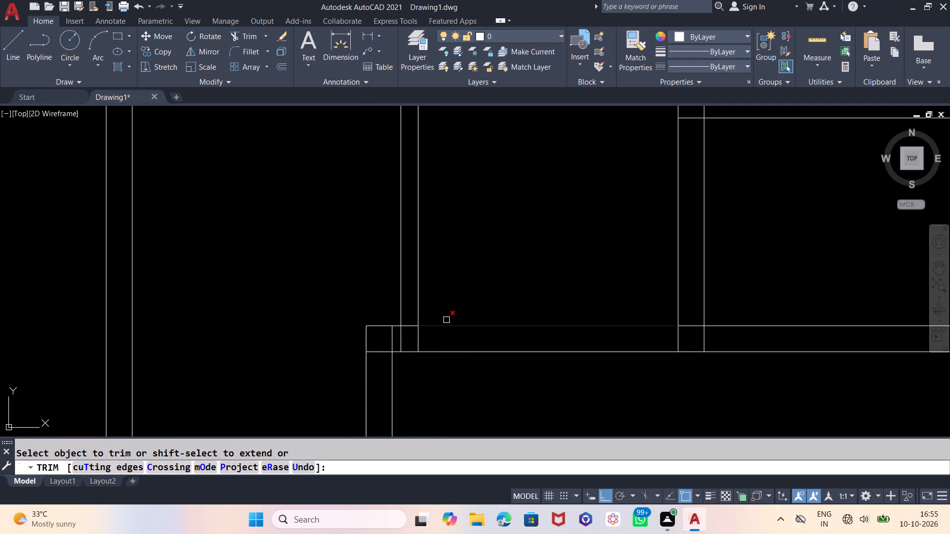
{"action": "scroll", "coordinate": [422, 267], "scroll_direction": "down", "scroll_amount": 2}
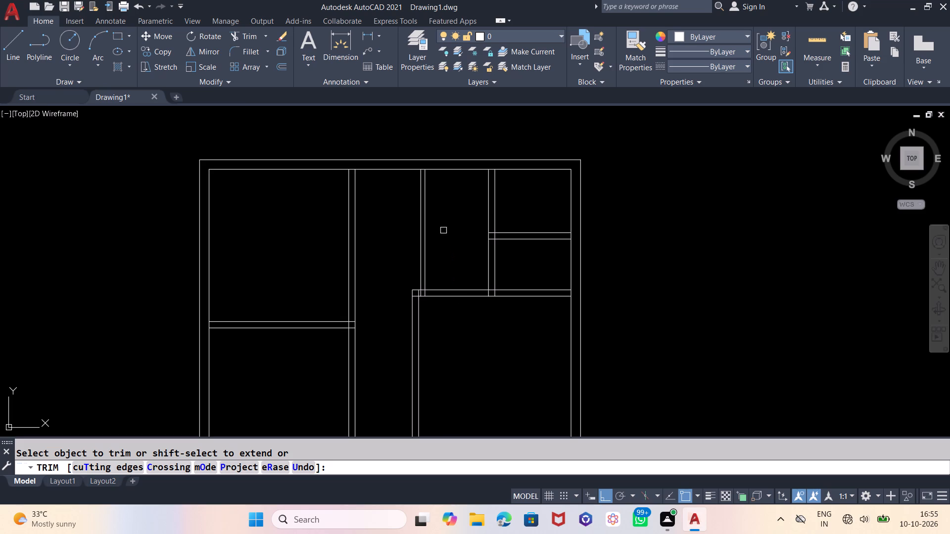
{"action": "key", "text": "Escape"}
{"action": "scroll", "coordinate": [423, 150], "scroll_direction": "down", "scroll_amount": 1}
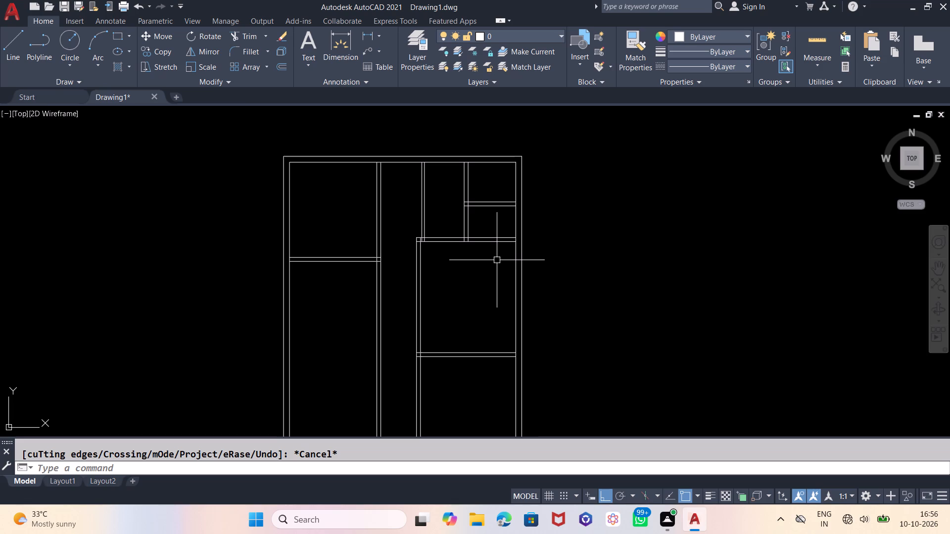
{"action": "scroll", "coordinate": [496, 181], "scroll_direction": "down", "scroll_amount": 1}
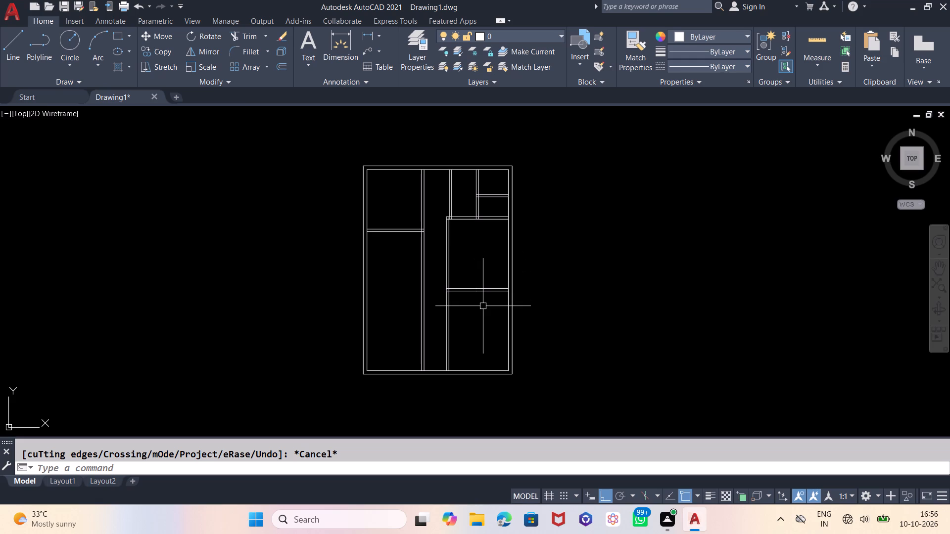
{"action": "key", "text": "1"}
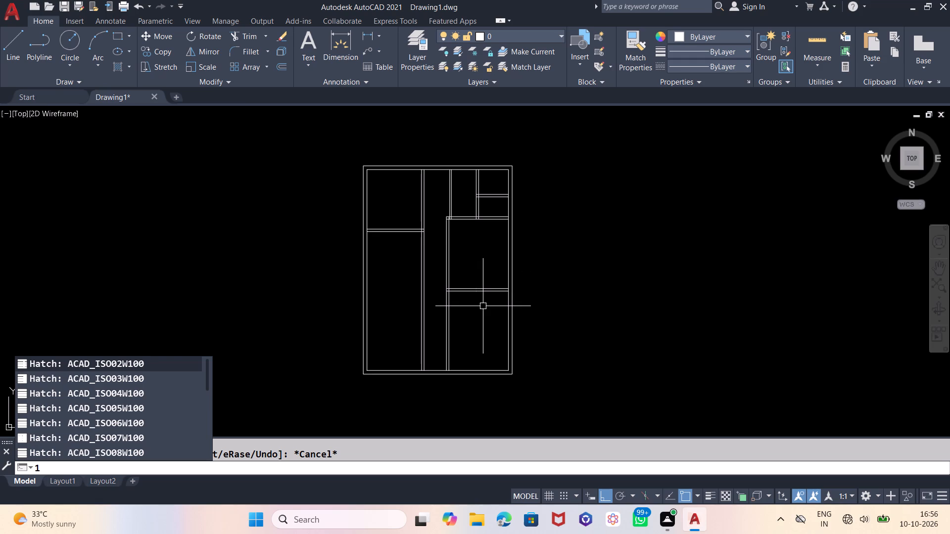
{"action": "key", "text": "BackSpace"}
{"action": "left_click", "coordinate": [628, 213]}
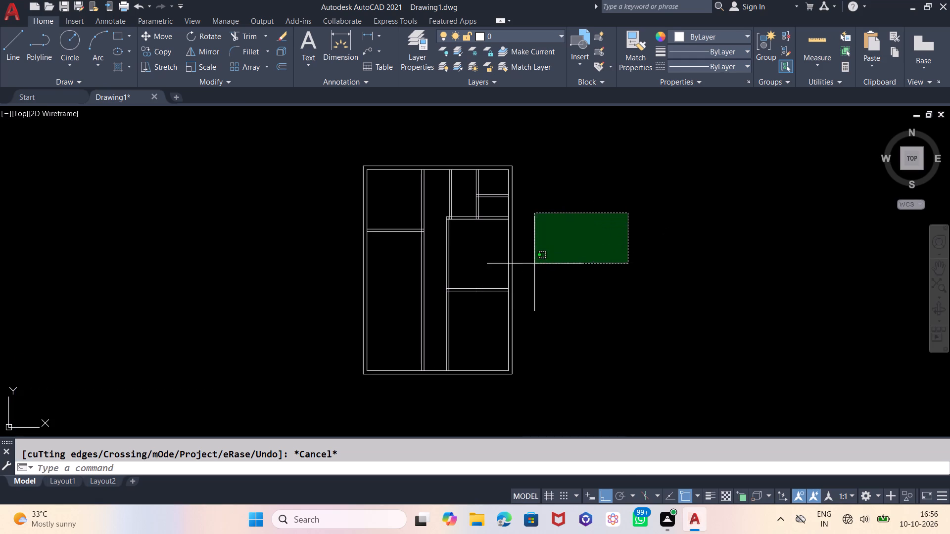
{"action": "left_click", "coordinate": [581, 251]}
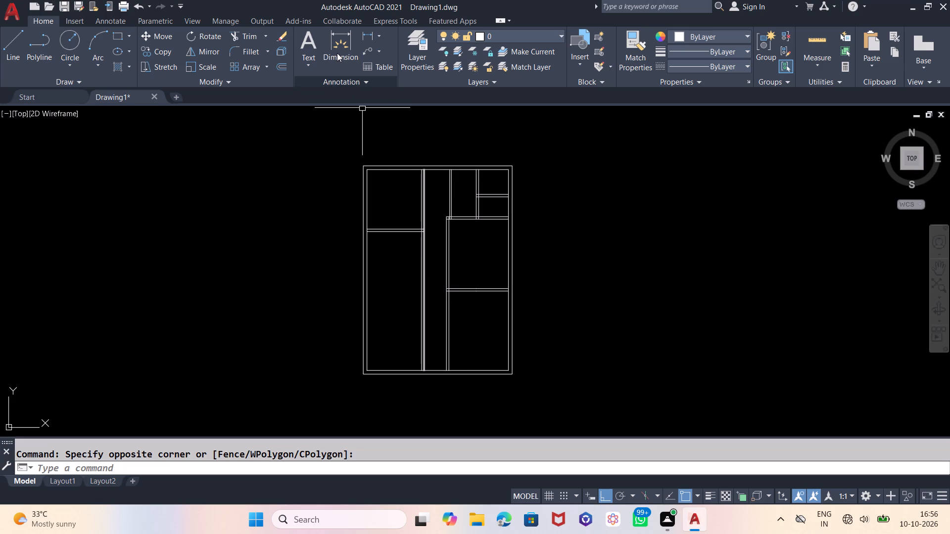
Offset the inner face of the right outer wall 7' leftward into the plan.
{"action": "key", "text": "o"}
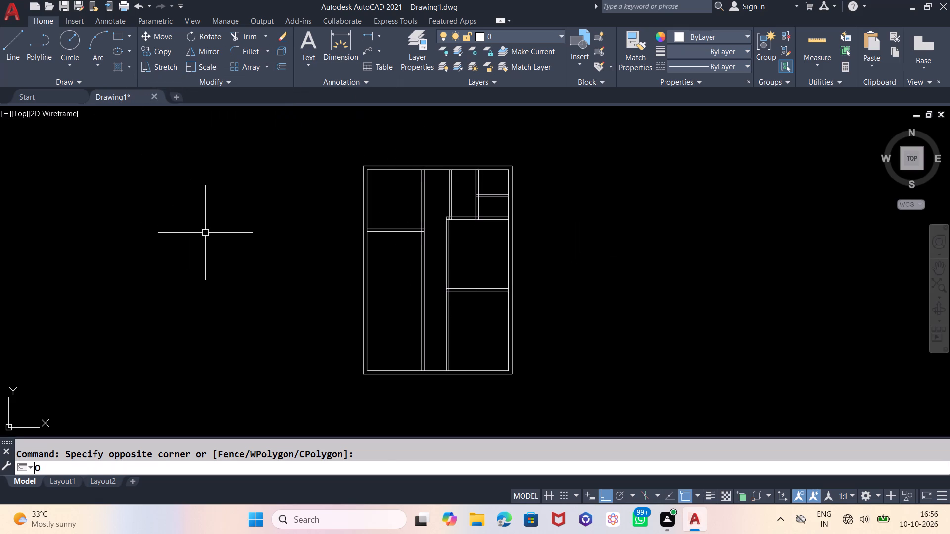
{"action": "key", "text": "Return"}
{"action": "scroll", "coordinate": [469, 314], "scroll_direction": "up", "scroll_amount": 1}
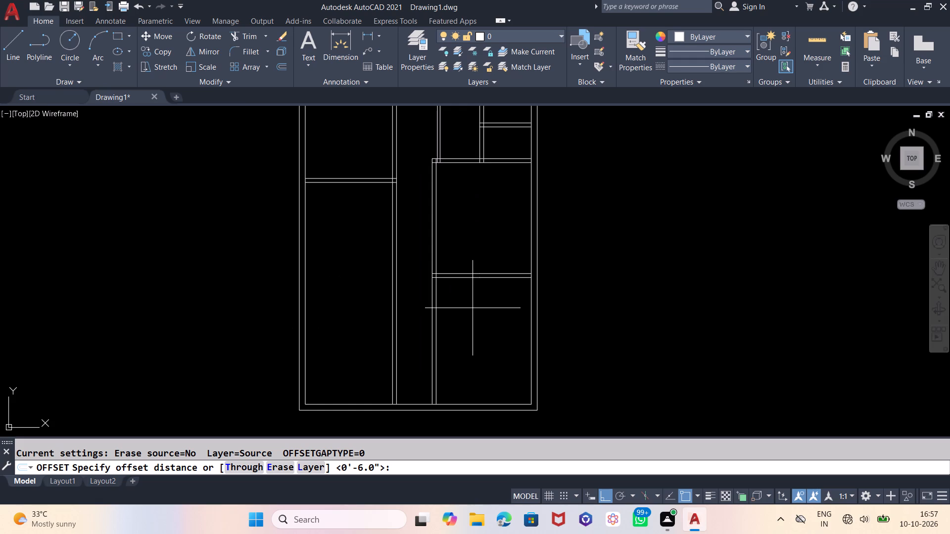
{"action": "type", "text": "7'"}
{"action": "key", "text": "Return"}
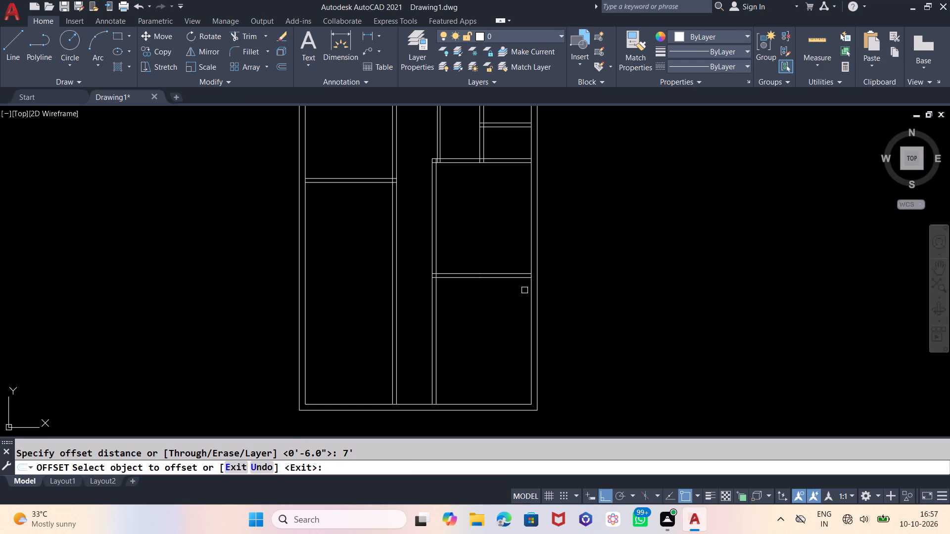
{"action": "left_click", "coordinate": [529, 294]}
{"action": "left_click", "coordinate": [464, 320]}
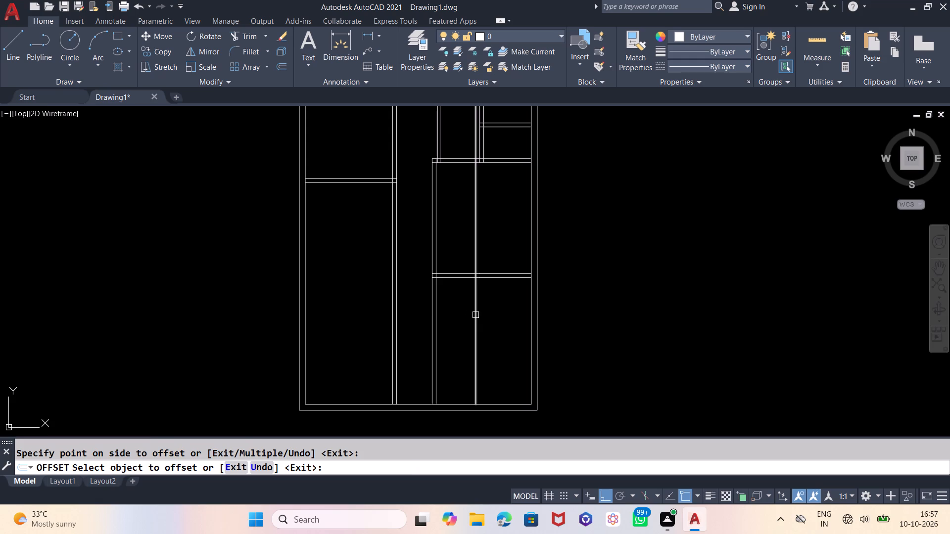
{"action": "key", "text": "Escape"}
Offset both segments of the lower right room's top partition face 5' downward into the room.
{"action": "key", "text": "o"}
{"action": "key", "text": "Return"}
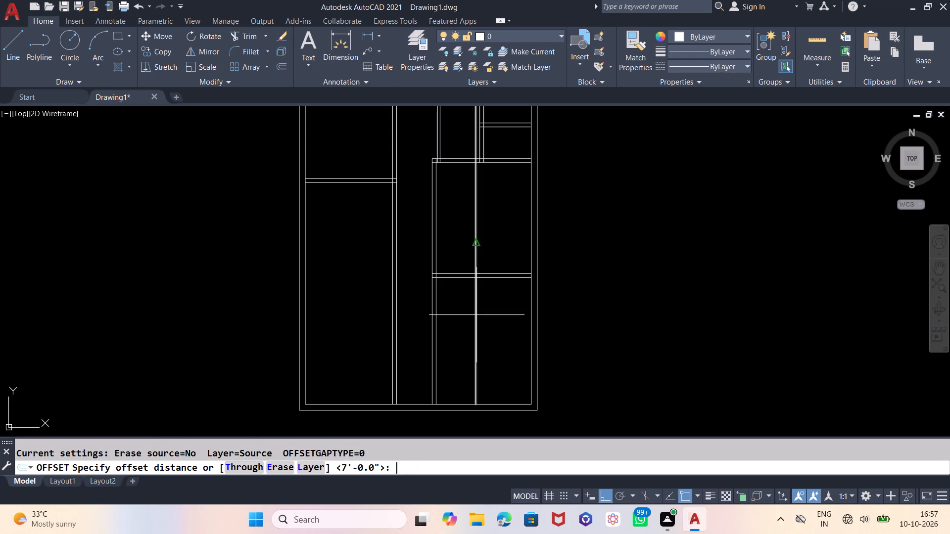
{"action": "type", "text": "5'"}
{"action": "key", "text": "Return"}
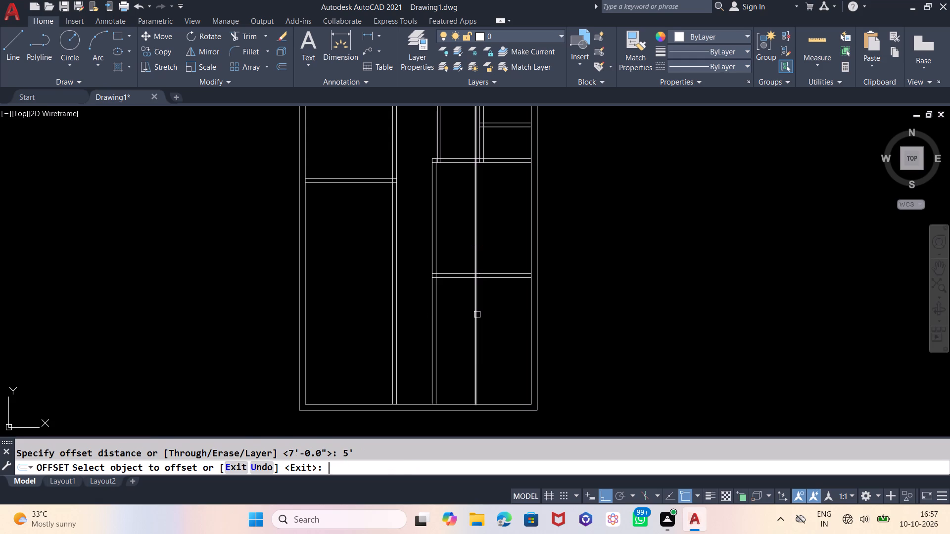
{"action": "left_click", "coordinate": [513, 280]}
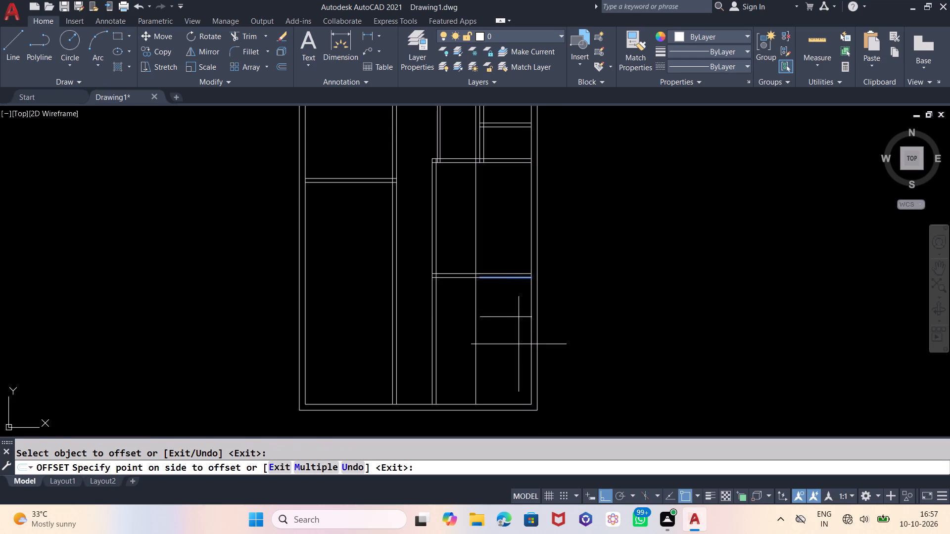
{"action": "left_click", "coordinate": [519, 345]}
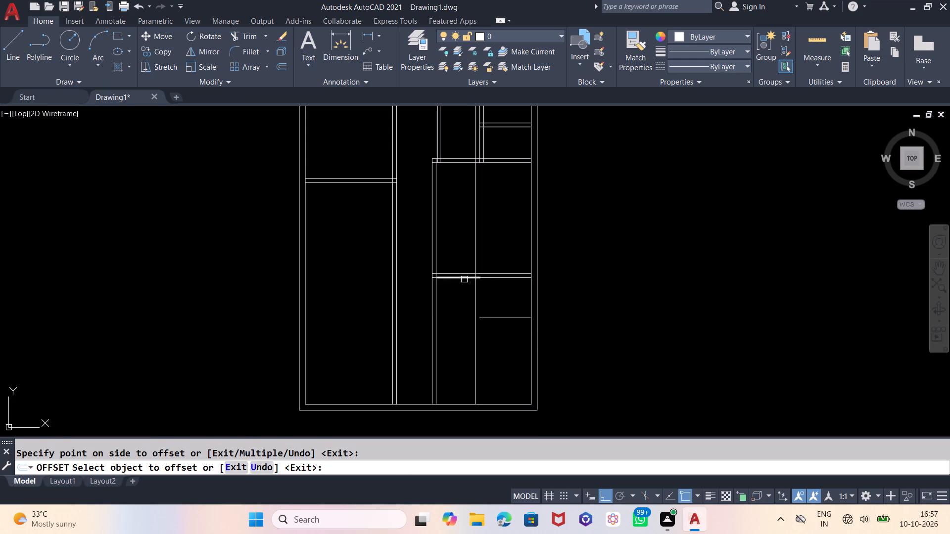
{"action": "left_click", "coordinate": [464, 279]}
{"action": "left_click", "coordinate": [467, 350]}
{"action": "key", "text": "Escape"}
Offset the 7' vertical line 6" leftward and both segments of the 5' horizontal line 6" downward to form partition walls.
{"action": "key", "text": "o"}
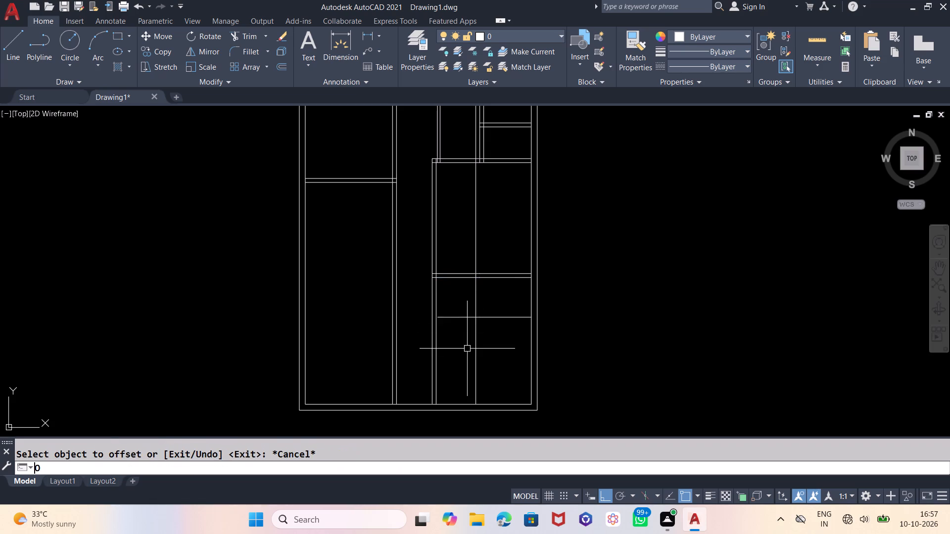
{"action": "key", "text": "Return"}
{"action": "key", "text": "6"}
{"action": "key", "text": "Return"}
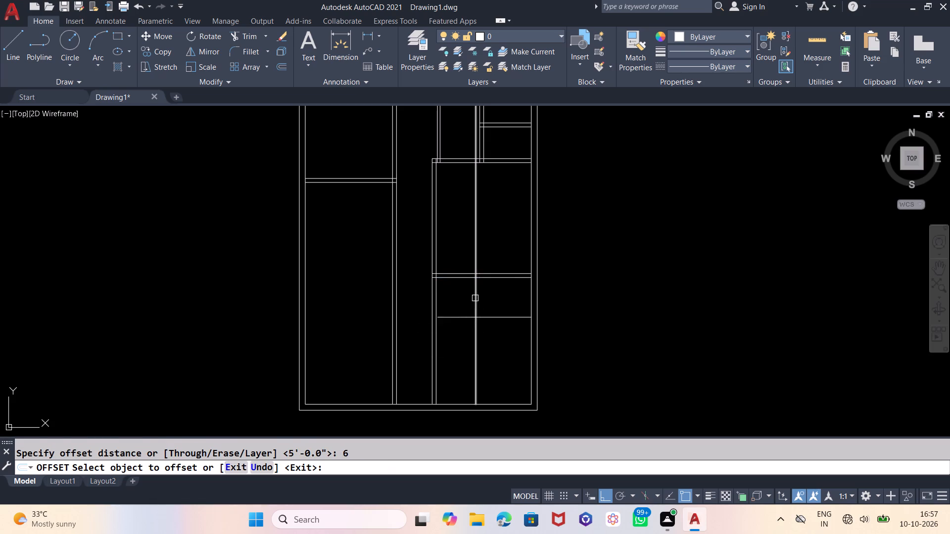
{"action": "left_click", "coordinate": [475, 298]}
{"action": "left_click", "coordinate": [451, 302]}
{"action": "left_click", "coordinate": [451, 315]}
{"action": "left_click", "coordinate": [447, 340]}
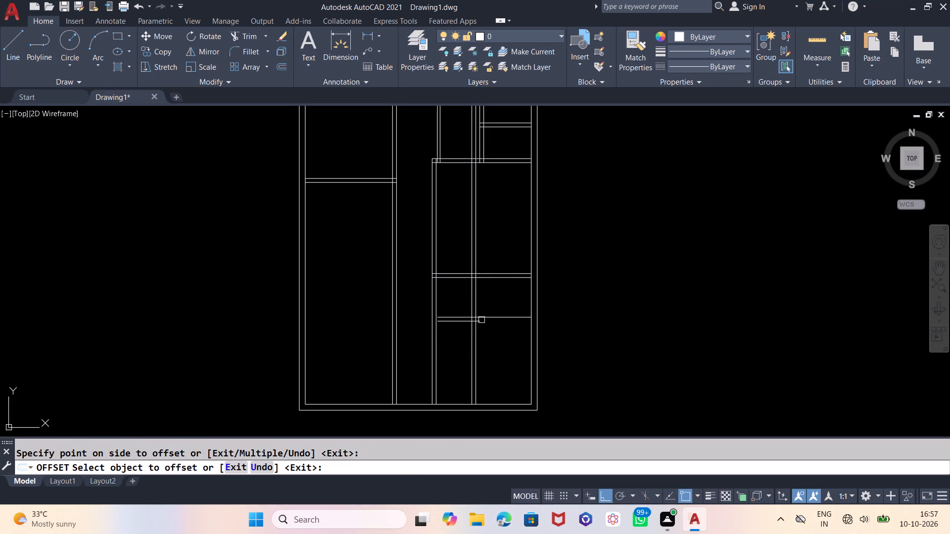
{"action": "left_click", "coordinate": [490, 316]}
{"action": "left_click", "coordinate": [494, 350]}
{"action": "key", "text": "Escape"}
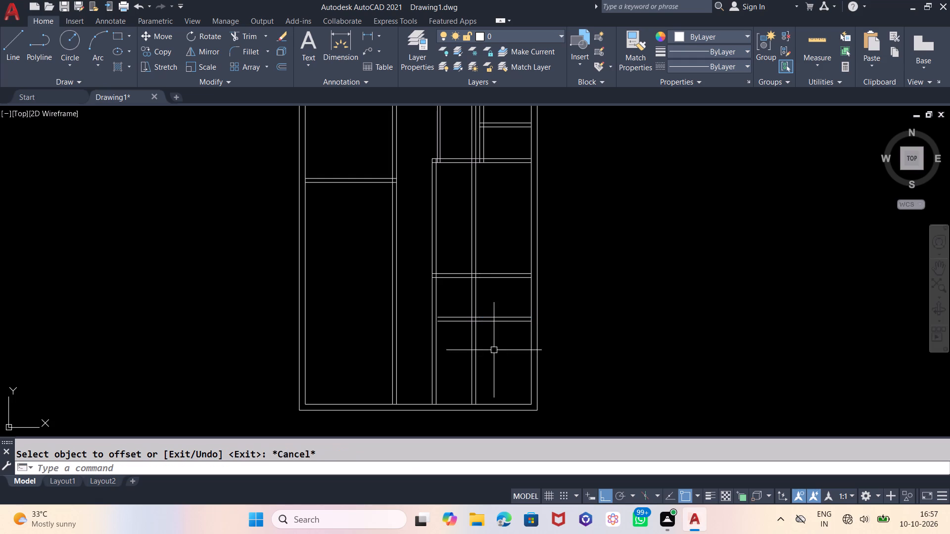
Measure the lower right room's clear height along the right outer wall's inner face using a trial dimension.
{"action": "key", "text": "Escape"}
{"action": "left_click", "coordinate": [339, 27]}
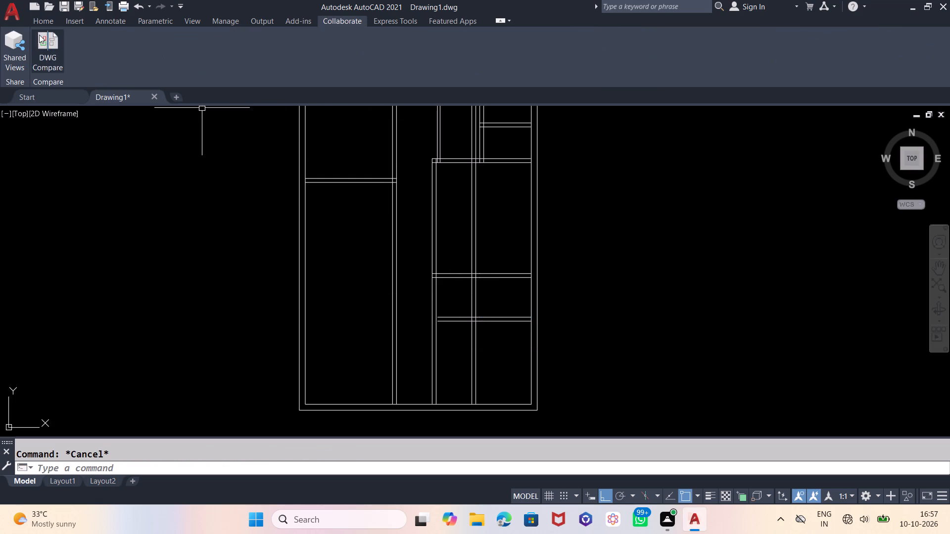
{"action": "left_click", "coordinate": [40, 22]}
{"action": "left_click", "coordinate": [347, 39]}
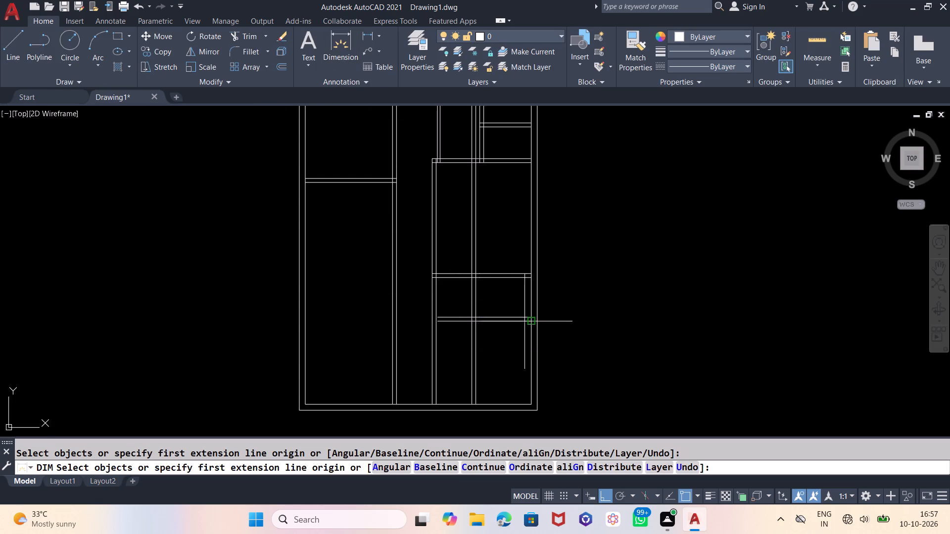
{"action": "scroll", "coordinate": [472, 358], "scroll_direction": "up", "scroll_amount": 2}
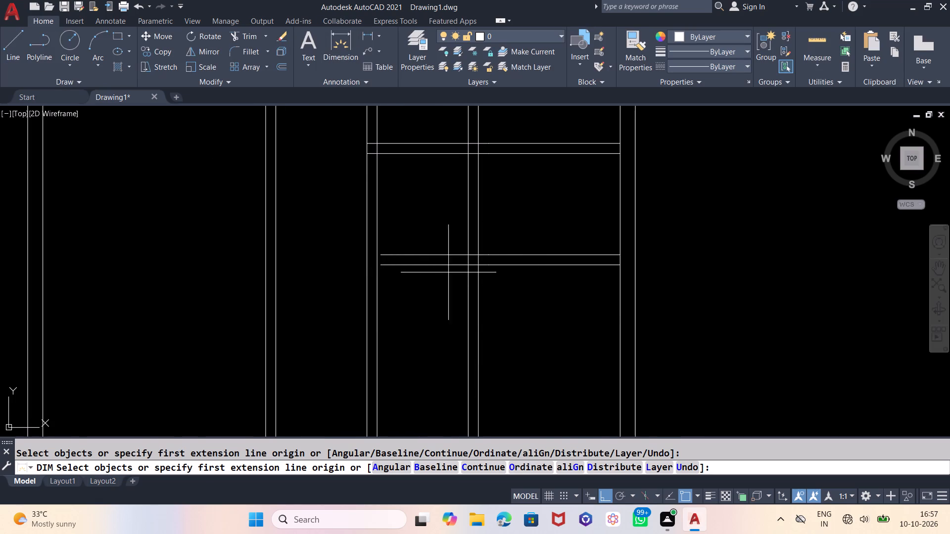
{"action": "left_click", "coordinate": [620, 265]}
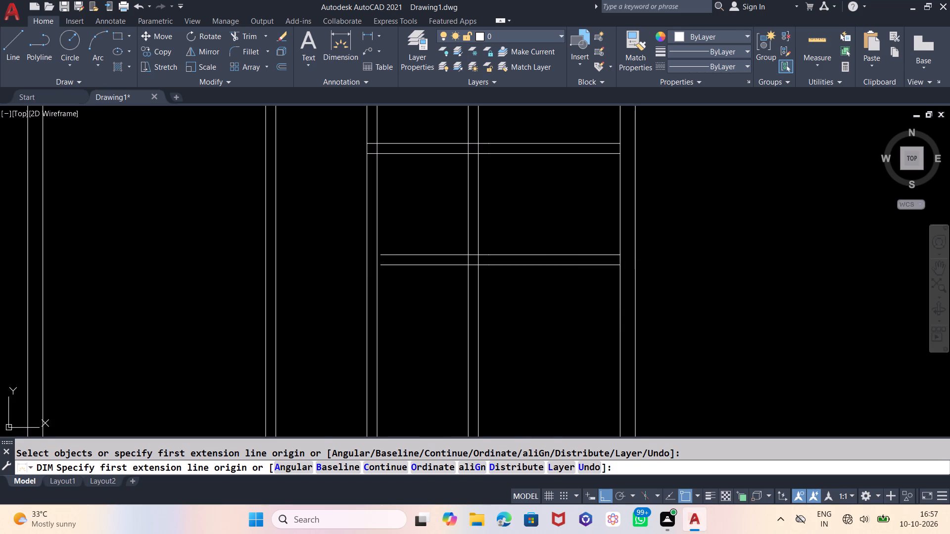
{"action": "scroll", "coordinate": [557, 213], "scroll_direction": "down", "scroll_amount": 2}
{"action": "scroll", "coordinate": [581, 320], "scroll_direction": "up", "scroll_amount": 1}
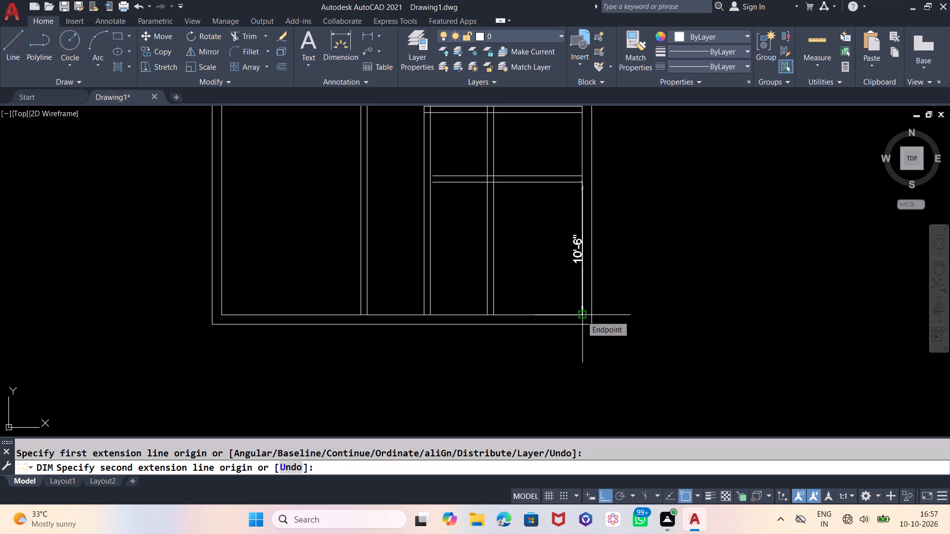
{"action": "key", "text": "Escape"}
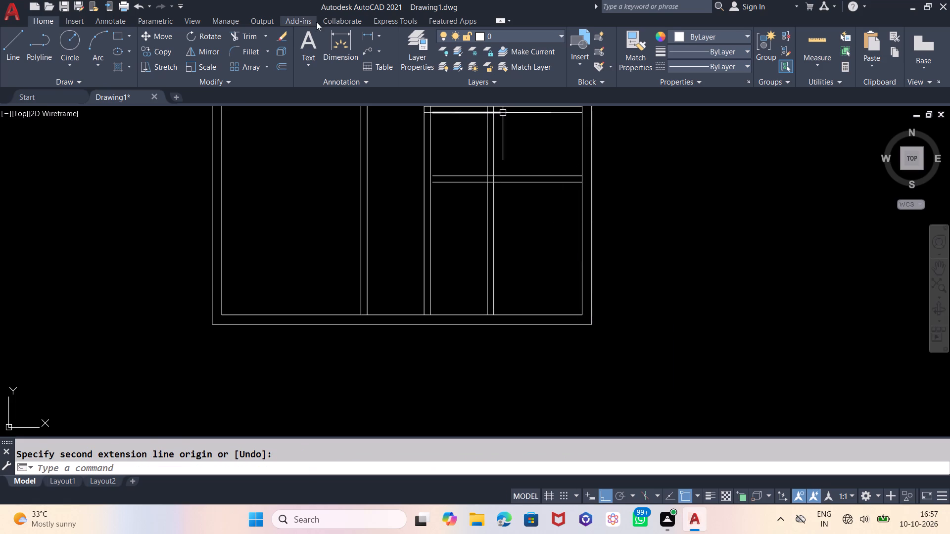
Measure the lower right room's clear width along the bottom outer wall's inner face using a trial dimension.
{"action": "left_click", "coordinate": [341, 42]}
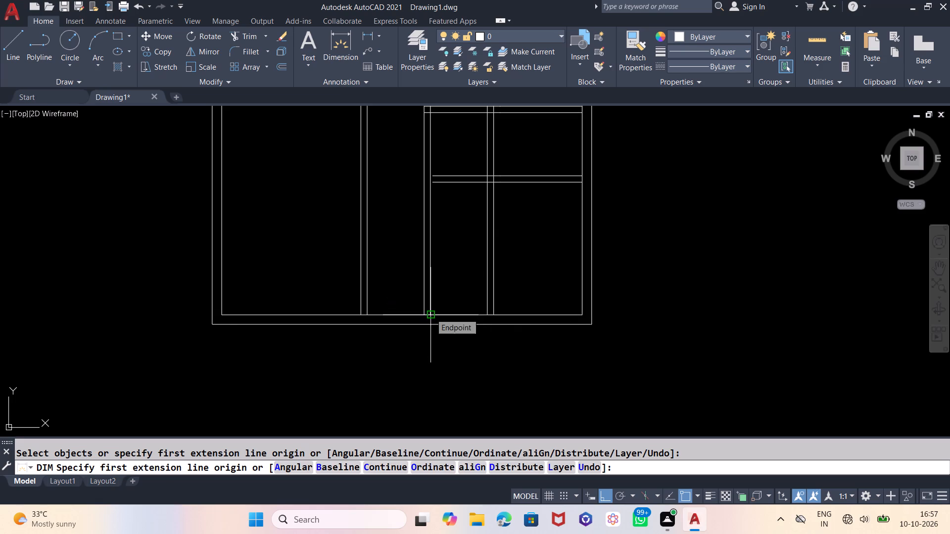
{"action": "left_click", "coordinate": [430, 313]}
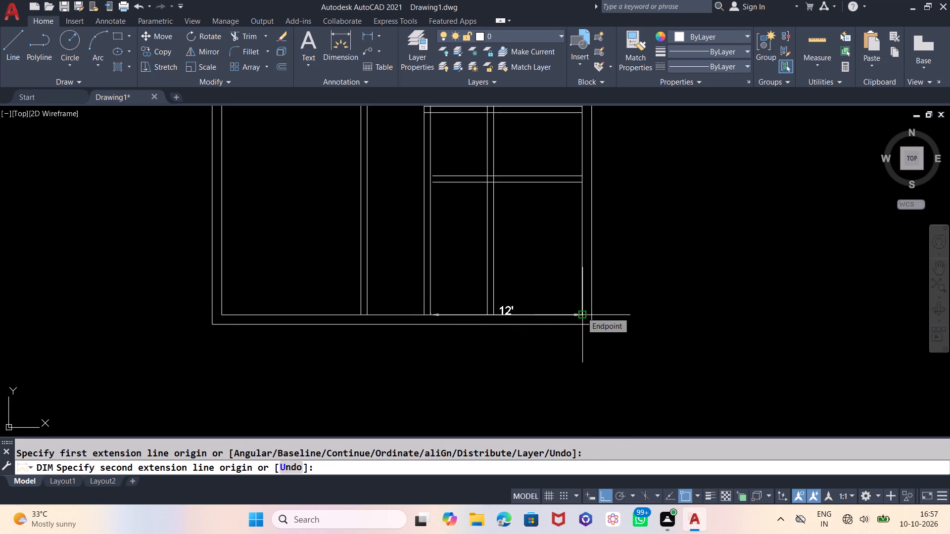
{"action": "key", "text": "Escape"}
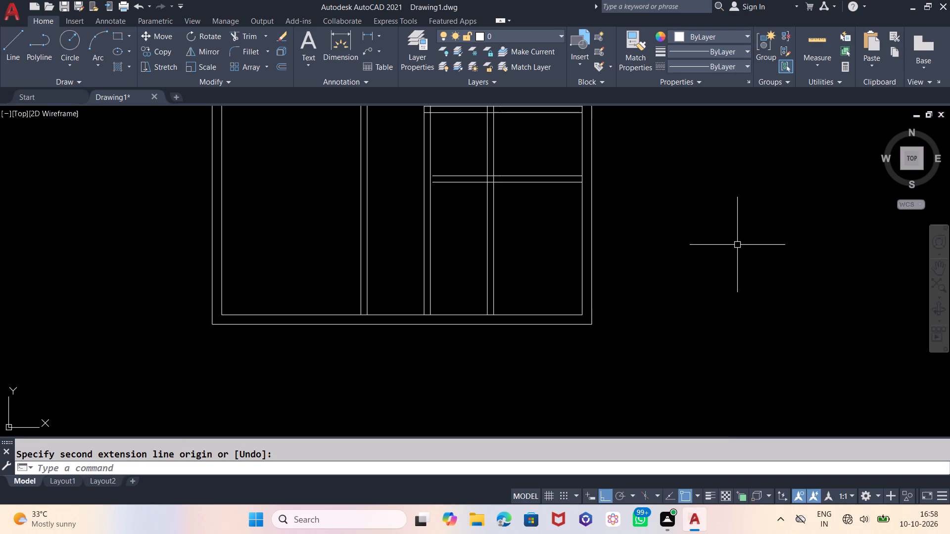
Trim both faces of the 7' offset vertical partition so only the part between the two lower right horizontal partitions remains.
{"action": "middle_click_drag", "start_coordinate": [657, 299], "coordinate": [640, 393]}
{"action": "scroll", "coordinate": [638, 390], "scroll_direction": "down", "scroll_amount": 2}
{"action": "scroll", "coordinate": [634, 325], "scroll_direction": "up", "scroll_amount": 1}
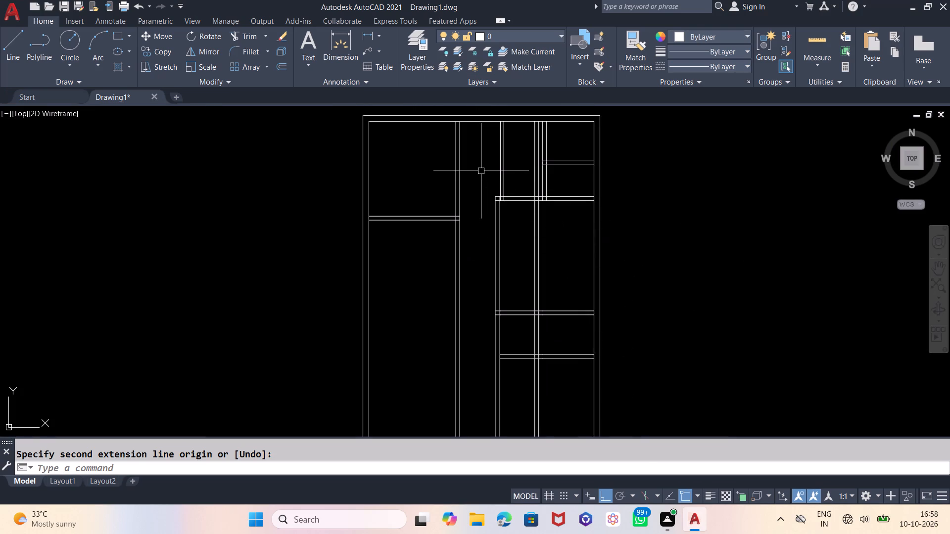
{"action": "scroll", "coordinate": [465, 137], "scroll_direction": "down", "scroll_amount": 1}
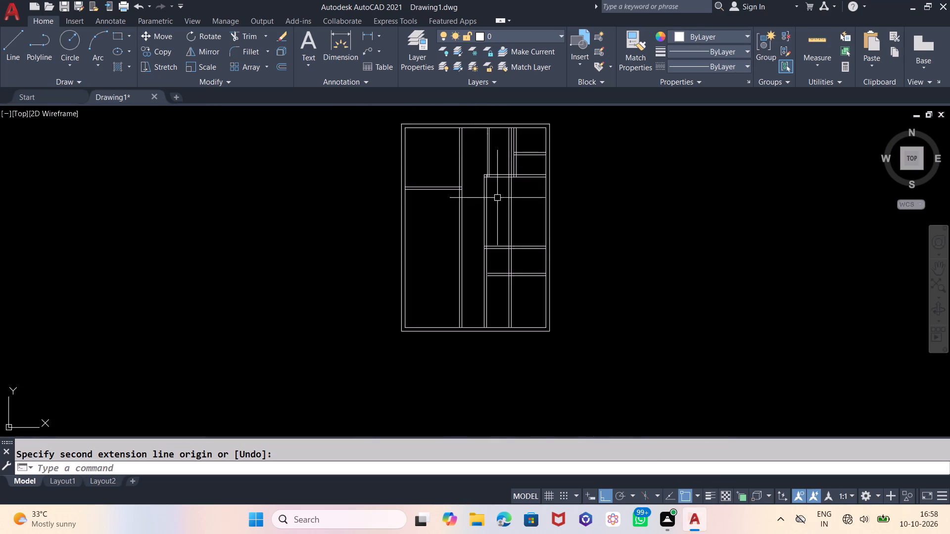
{"action": "scroll", "coordinate": [515, 253], "scroll_direction": "up", "scroll_amount": 1}
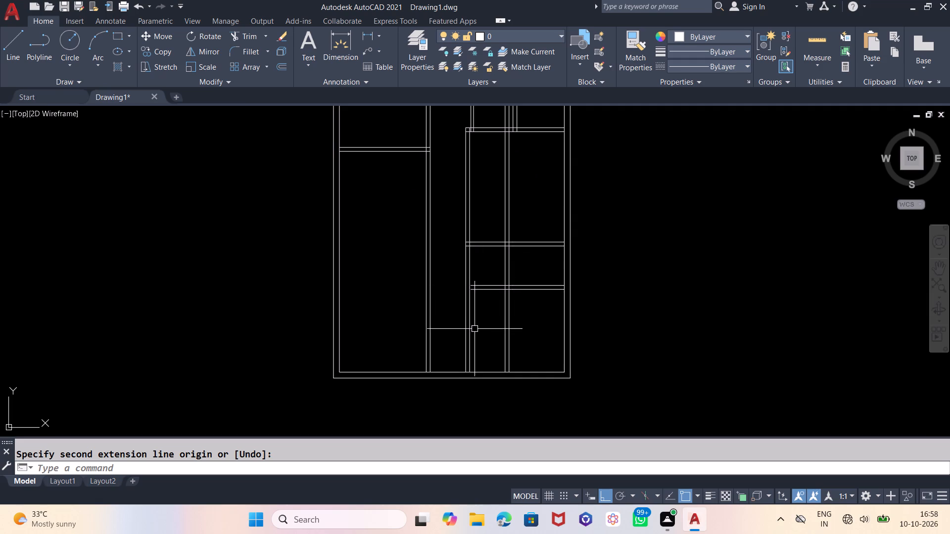
{"action": "type", "text": "TR"}
{"action": "key", "text": "Return"}
{"action": "key", "text": "Return"}
{"action": "left_click", "coordinate": [521, 314]}
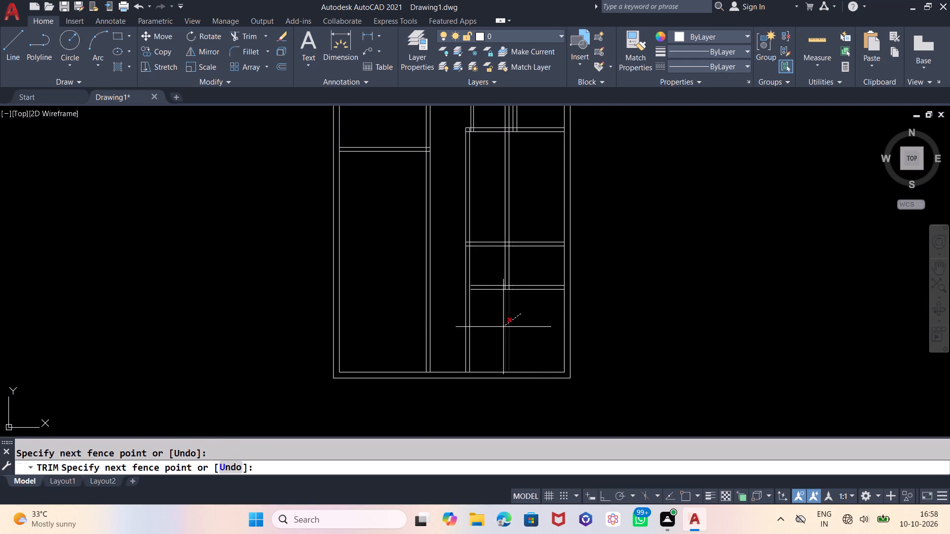
{"action": "left_click", "coordinate": [503, 327]}
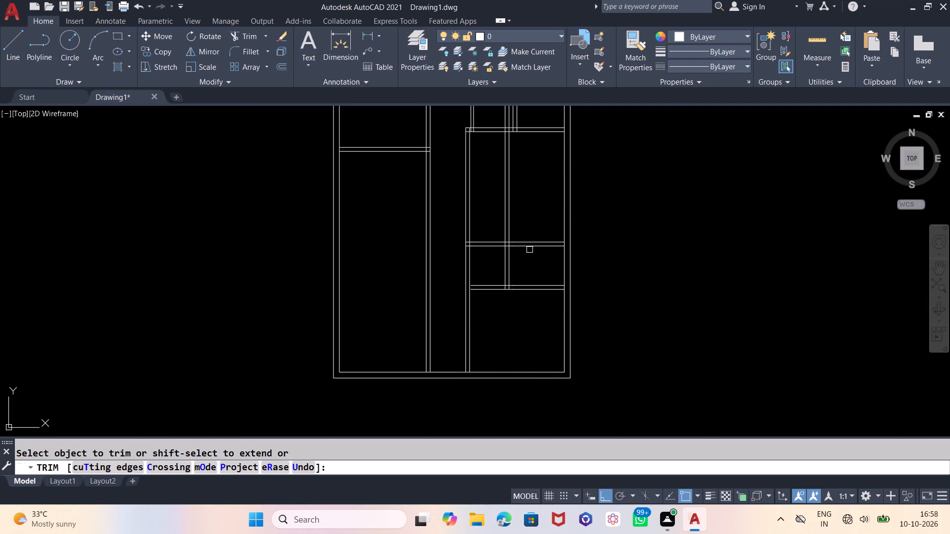
{"action": "scroll", "coordinate": [523, 245], "scroll_direction": "up", "scroll_amount": 1}
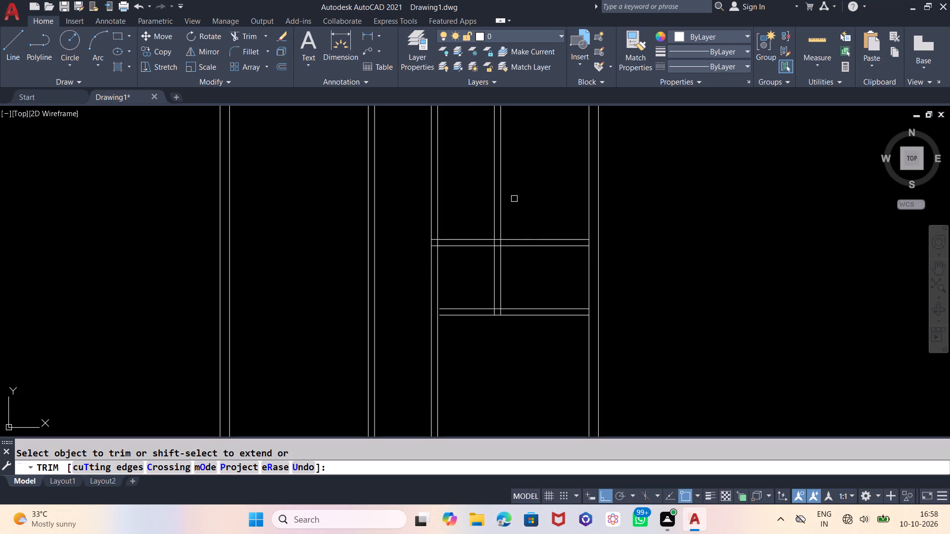
{"action": "left_click", "coordinate": [514, 198]}
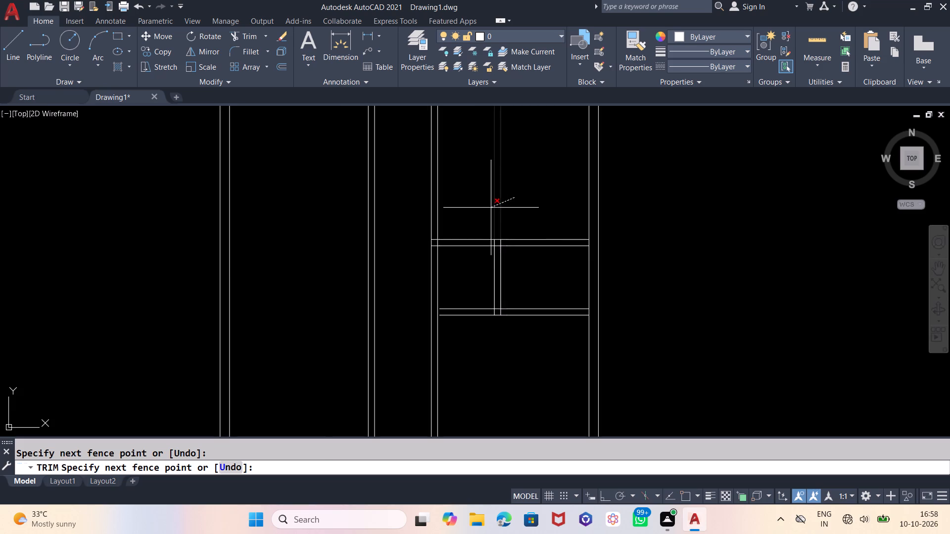
{"action": "left_click", "coordinate": [490, 208]}
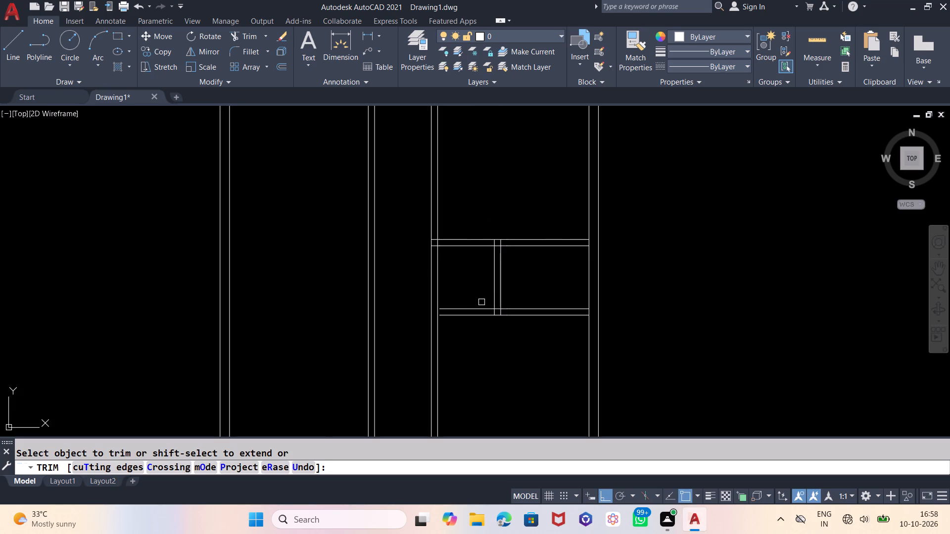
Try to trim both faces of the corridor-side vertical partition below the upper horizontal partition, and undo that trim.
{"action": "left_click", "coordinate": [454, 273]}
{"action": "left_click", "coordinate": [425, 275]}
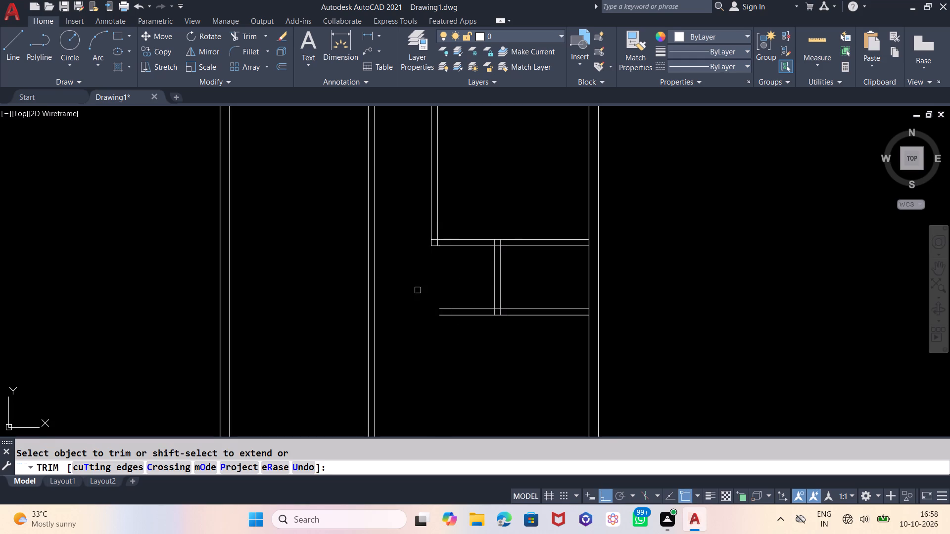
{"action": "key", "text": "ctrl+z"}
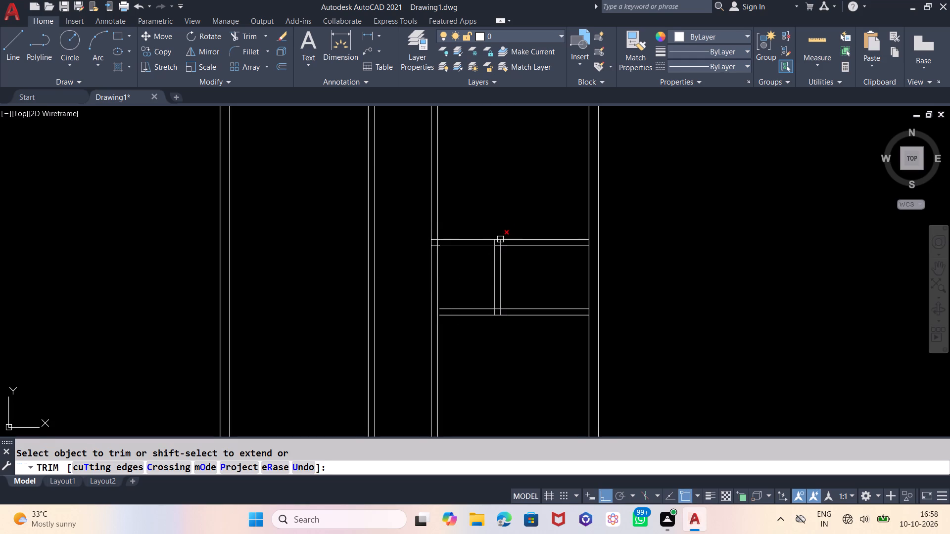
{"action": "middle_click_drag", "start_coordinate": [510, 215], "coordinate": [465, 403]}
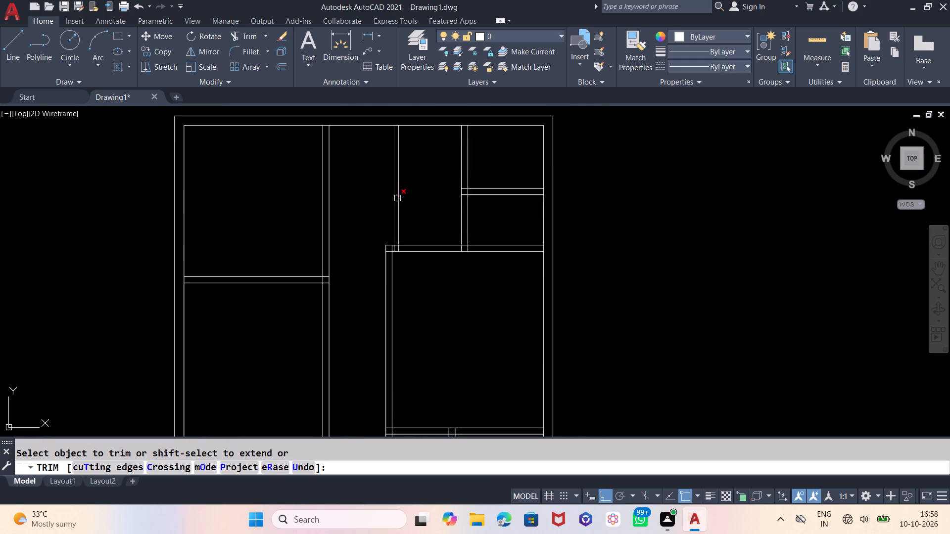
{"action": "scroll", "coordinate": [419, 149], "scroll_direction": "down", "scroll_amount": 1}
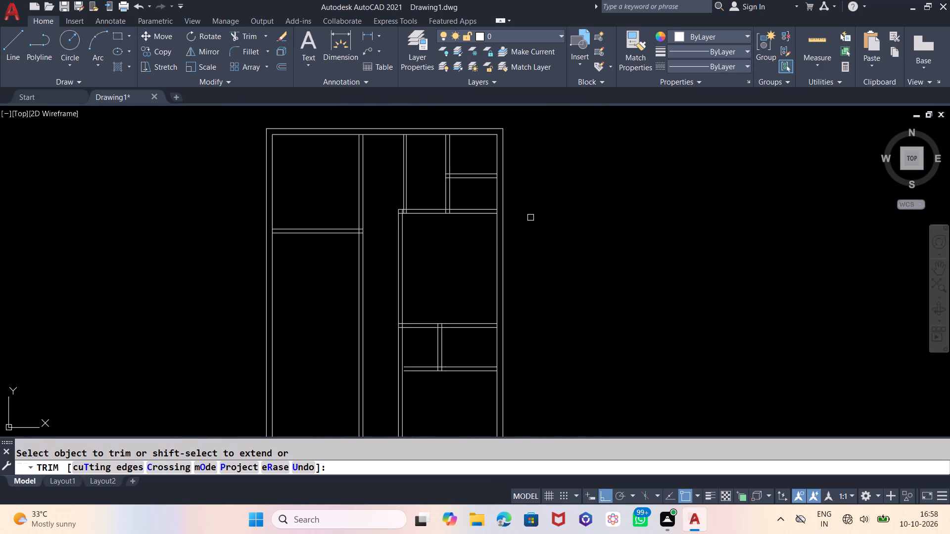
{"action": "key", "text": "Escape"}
Draw horizontal lines extending both faces of the lower horizontal partition leftward across the corridor-side vertical partition.
{"action": "left_click", "coordinate": [21, 34]}
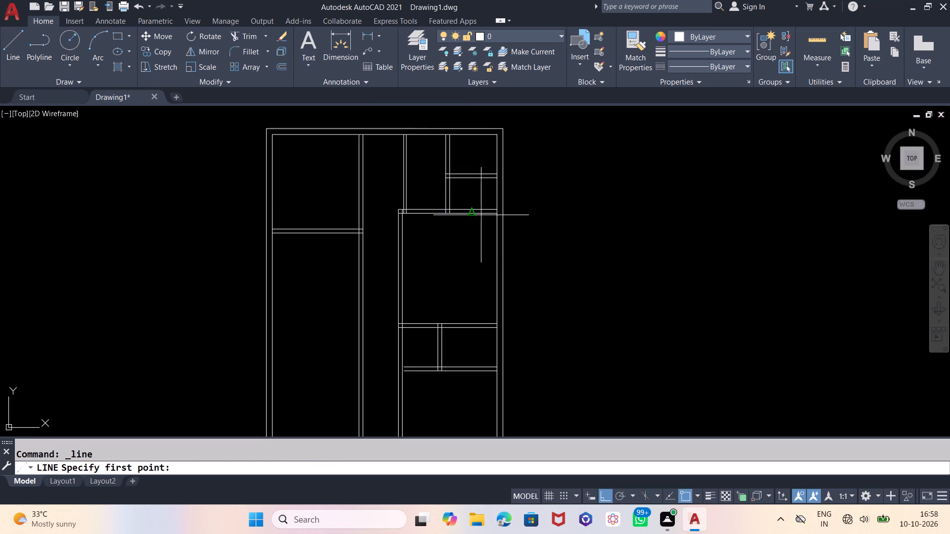
{"action": "scroll", "coordinate": [495, 209], "scroll_direction": "down", "scroll_amount": 1}
{"action": "scroll", "coordinate": [462, 301], "scroll_direction": "up", "scroll_amount": 2}
{"action": "scroll", "coordinate": [400, 349], "scroll_direction": "up", "scroll_amount": 2}
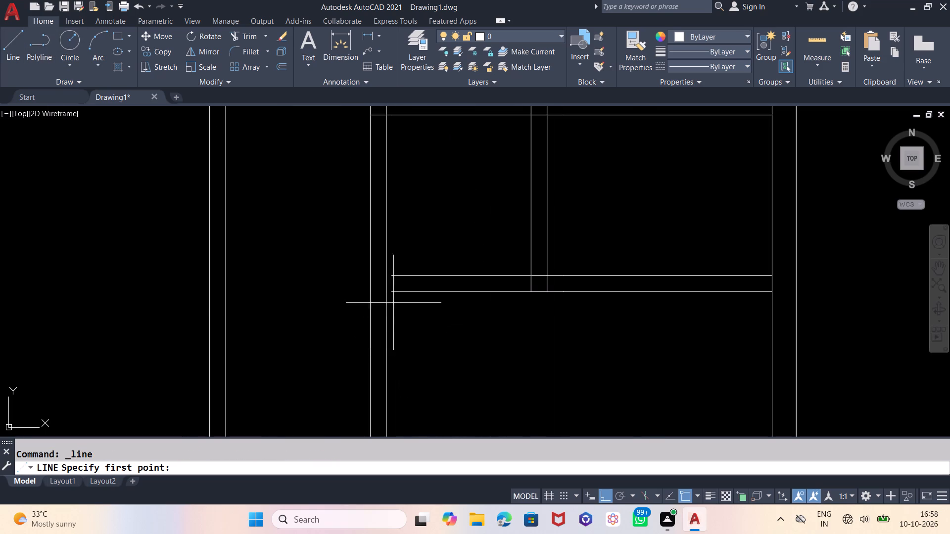
{"action": "left_click", "coordinate": [389, 279]}
{"action": "left_click", "coordinate": [352, 278]}
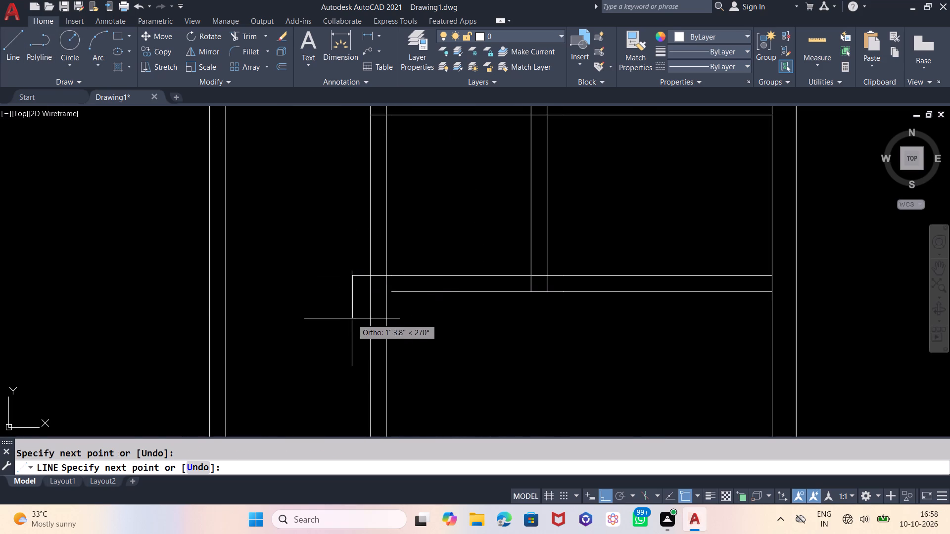
{"action": "key", "text": "Escape"}
{"action": "key", "text": "space"}
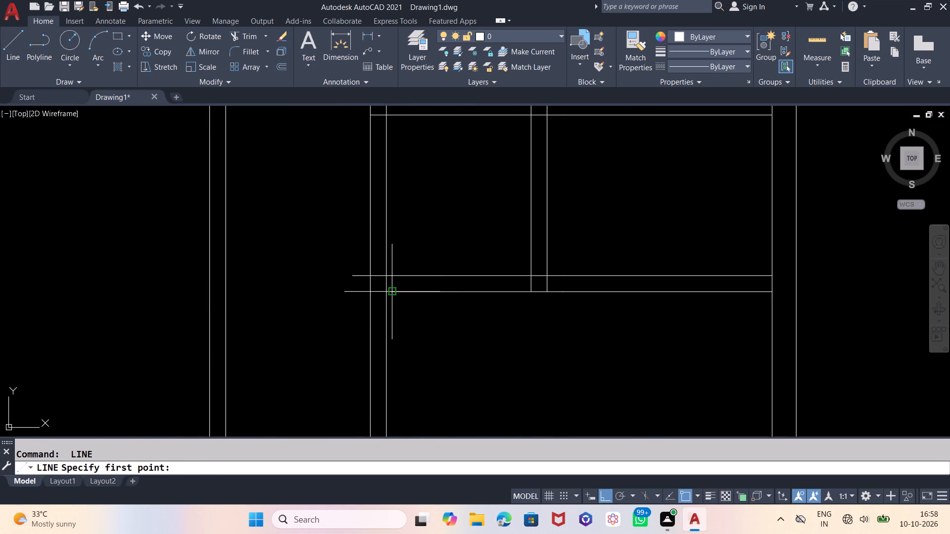
{"action": "left_click", "coordinate": [394, 294]}
{"action": "left_click", "coordinate": [321, 290]}
{"action": "key", "text": "Escape"}
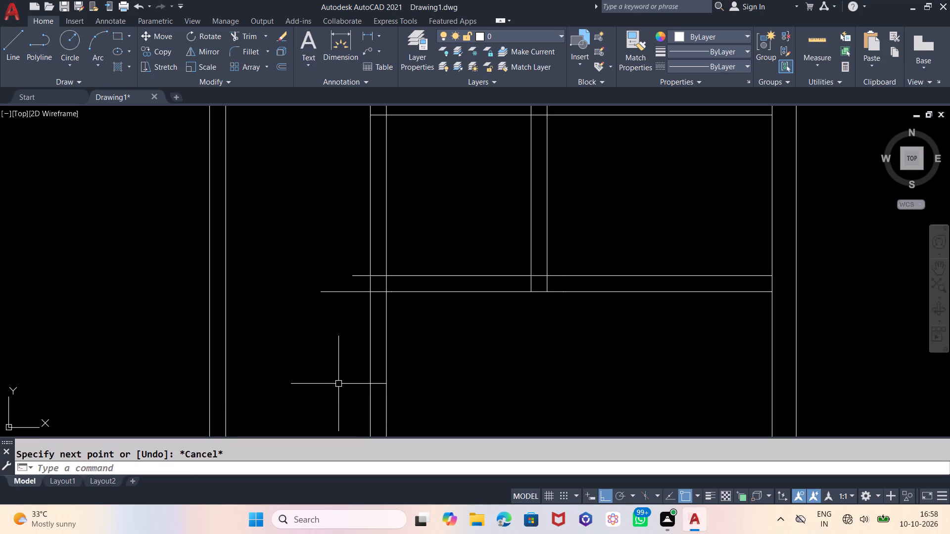
Trim the extension lines' overhanging left ends and both faces of the corridor-side vertical partition between the two horizontal partitions.
{"action": "type", "text": "TR"}
{"action": "key", "text": "Return"}
{"action": "key", "text": "Return"}
{"action": "left_click", "coordinate": [346, 332]}
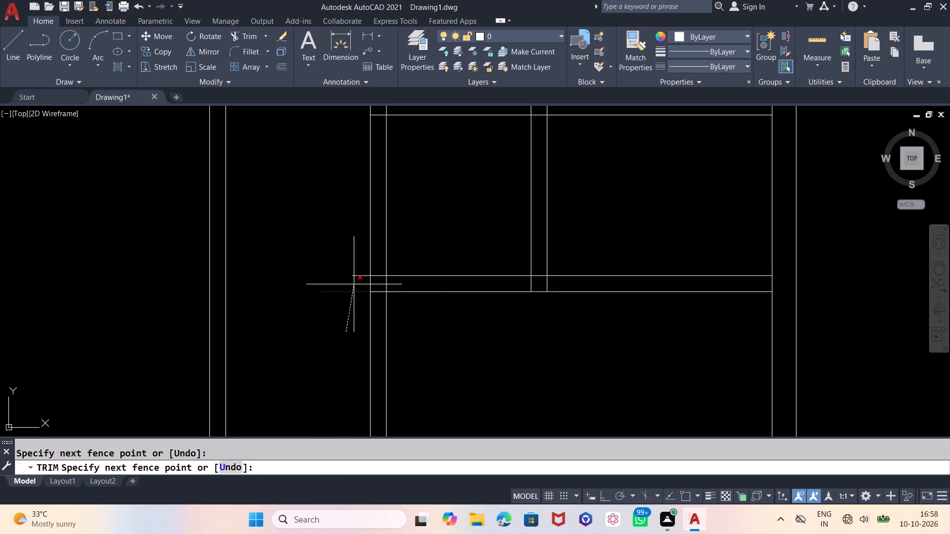
{"action": "left_click", "coordinate": [355, 273]}
{"action": "left_click_drag", "start_coordinate": [337, 226], "coordinate": [385, 207]}
{"action": "left_click", "coordinate": [417, 200]}
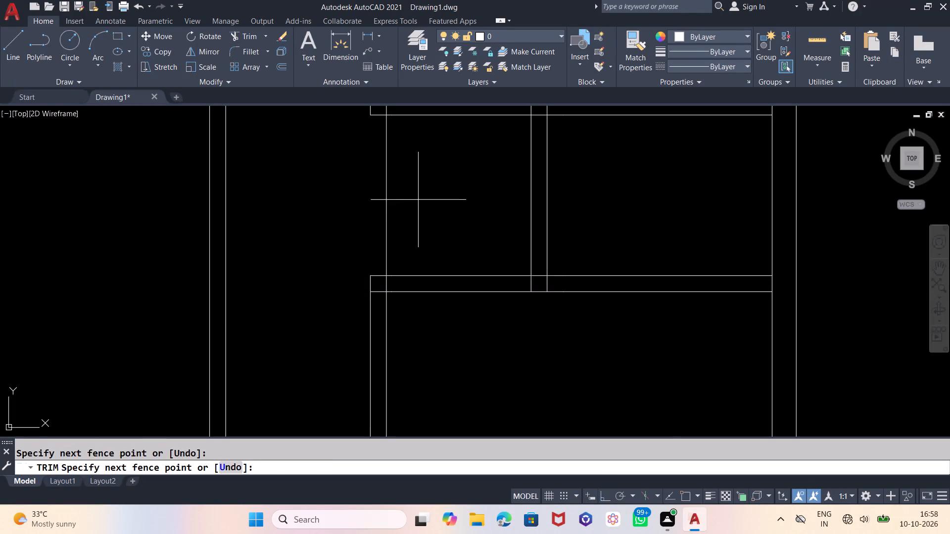
{"action": "left_click_drag", "start_coordinate": [418, 200], "coordinate": [404, 202]}
{"action": "left_click", "coordinate": [373, 208]}
{"action": "left_click", "coordinate": [402, 202]}
{"action": "scroll", "coordinate": [378, 248], "scroll_direction": "down", "scroll_amount": 1}
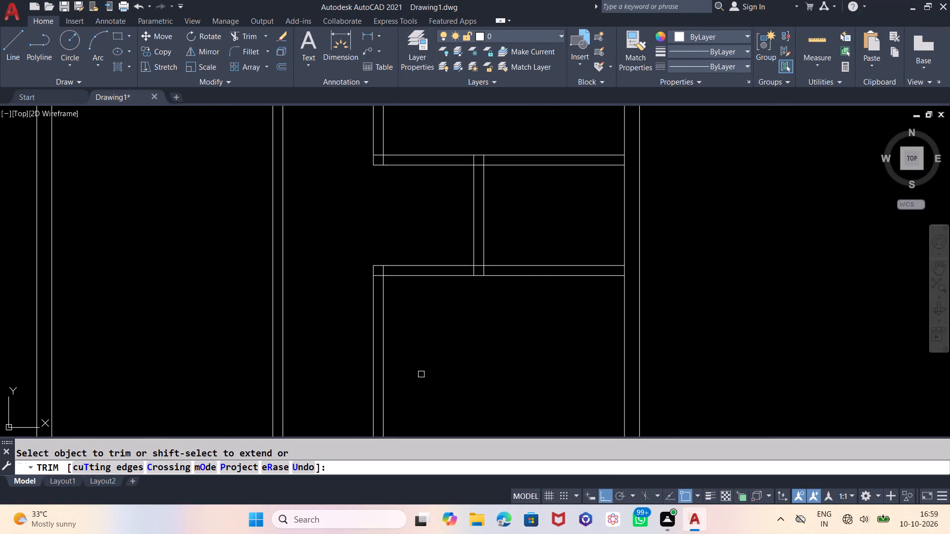
{"action": "scroll", "coordinate": [423, 375], "scroll_direction": "down", "scroll_amount": 1}
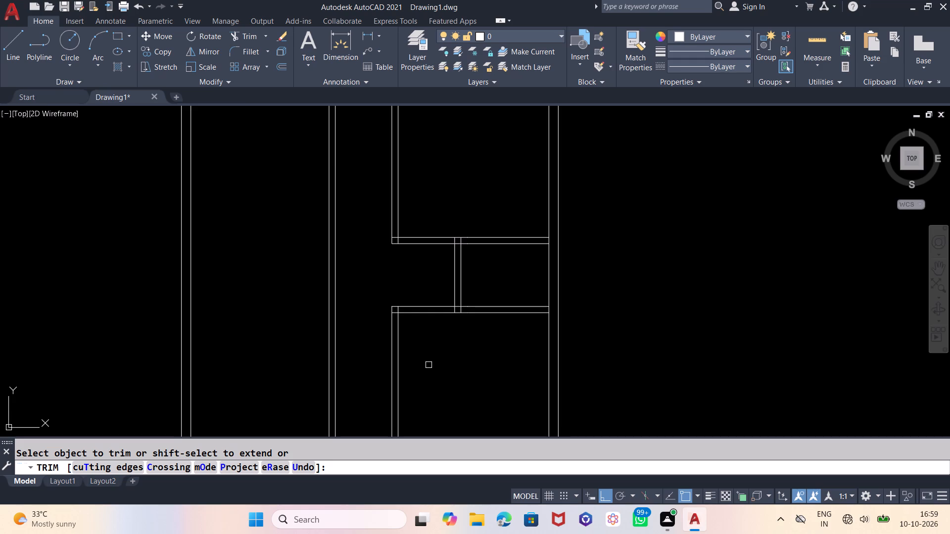
{"action": "scroll", "coordinate": [428, 365], "scroll_direction": "down", "scroll_amount": 1}
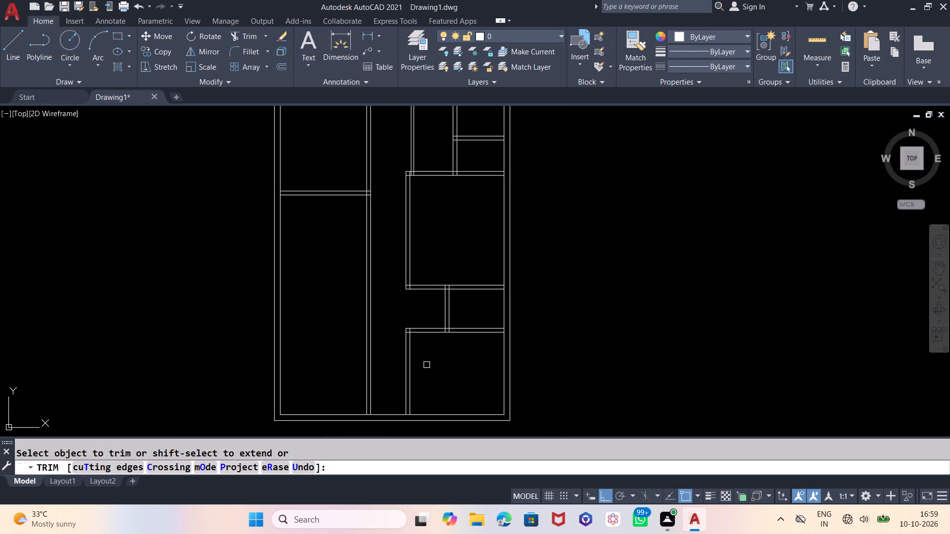
{"action": "key", "text": "Escape"}
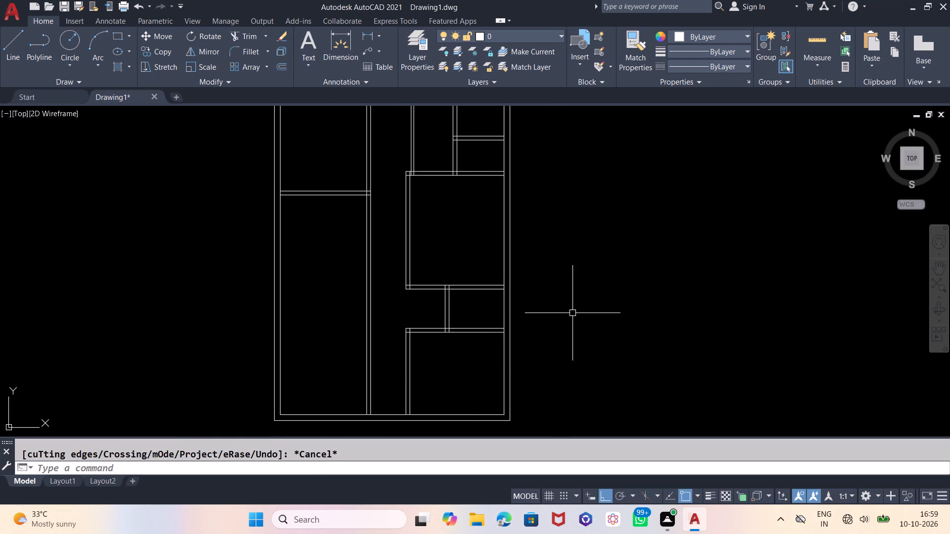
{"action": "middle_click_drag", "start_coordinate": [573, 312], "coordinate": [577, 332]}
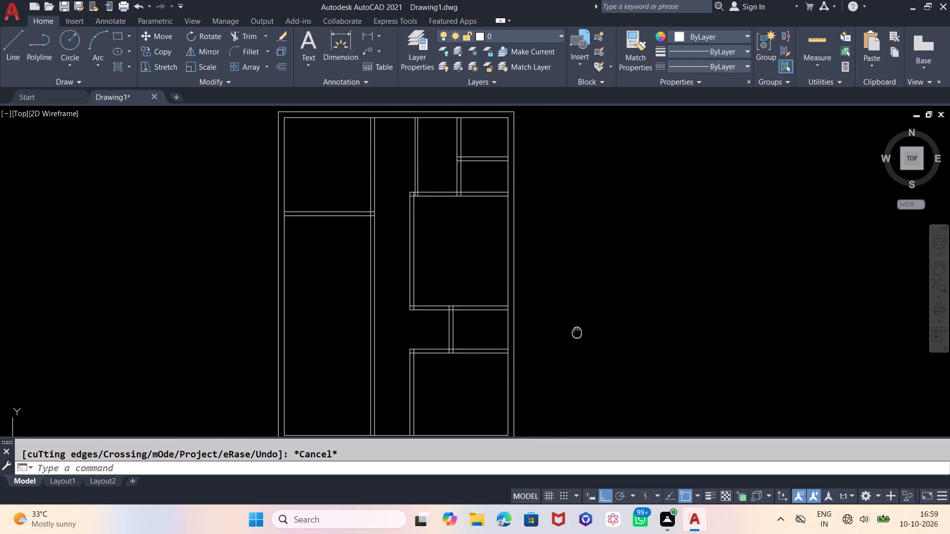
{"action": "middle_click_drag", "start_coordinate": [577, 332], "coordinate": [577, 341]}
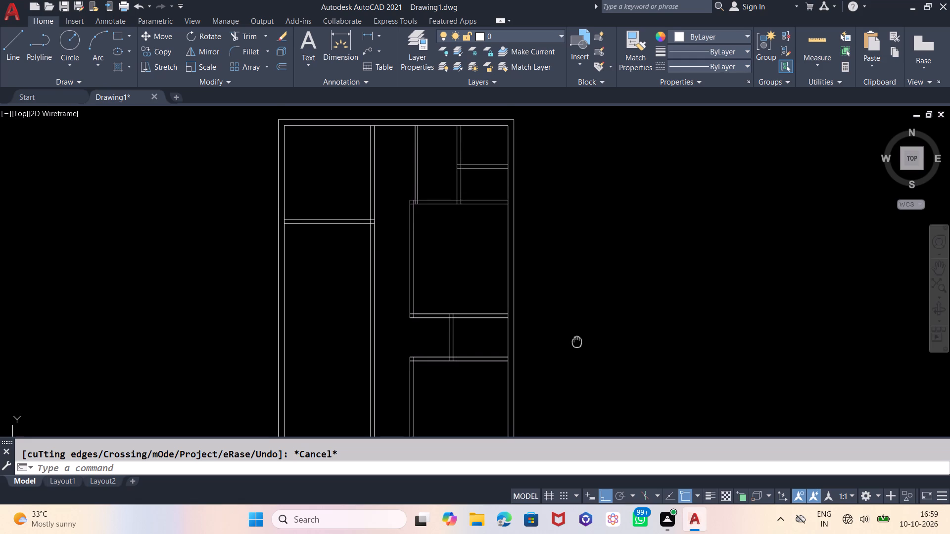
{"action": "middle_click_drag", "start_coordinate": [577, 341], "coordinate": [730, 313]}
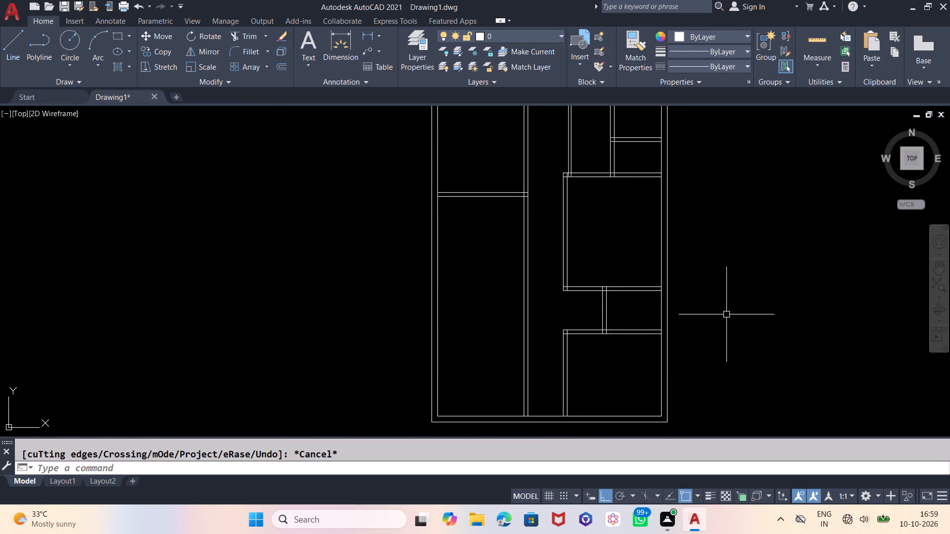
Offset the lower face of the left-hand rooms' horizontal partition 4' downward.
{"action": "middle_click_drag", "start_coordinate": [531, 298], "coordinate": [520, 318]}
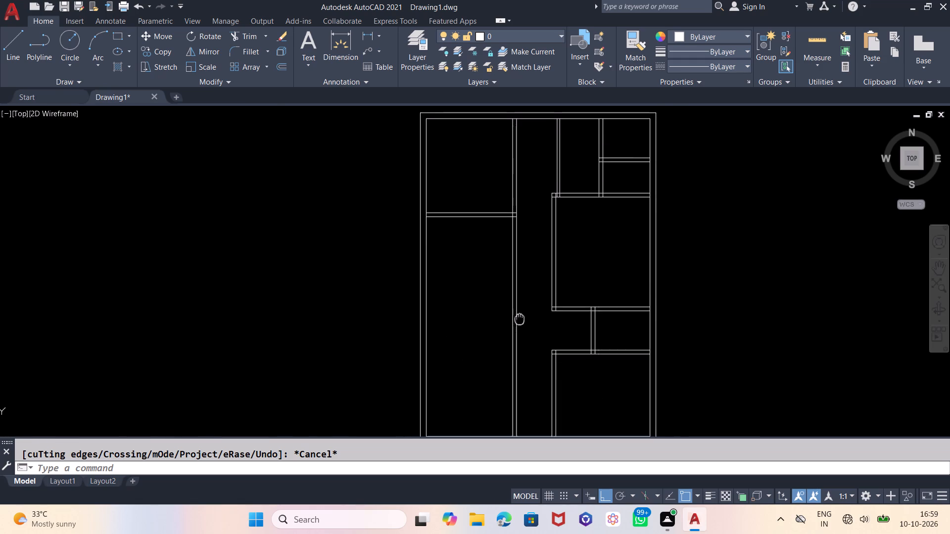
{"action": "middle_click_drag", "start_coordinate": [520, 318], "coordinate": [520, 313]}
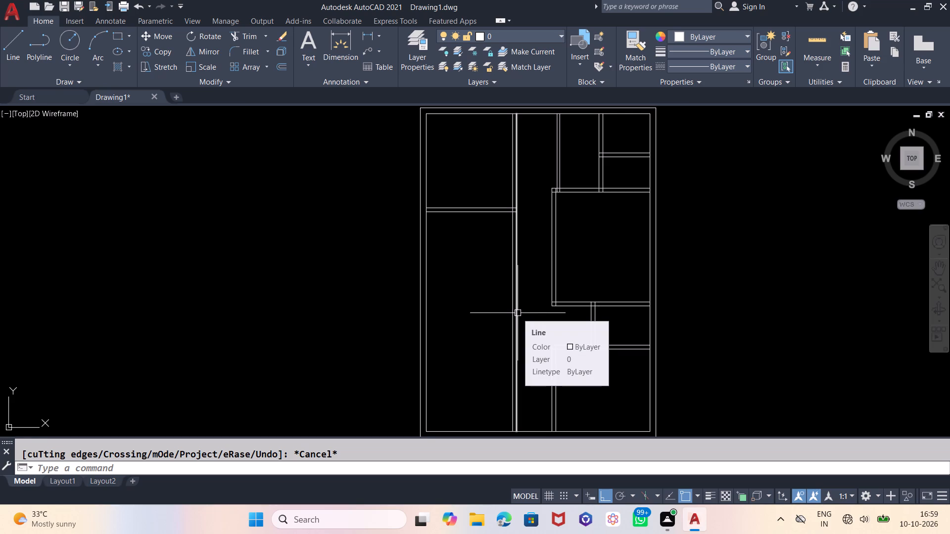
{"action": "key", "text": "o"}
{"action": "key", "text": "Return"}
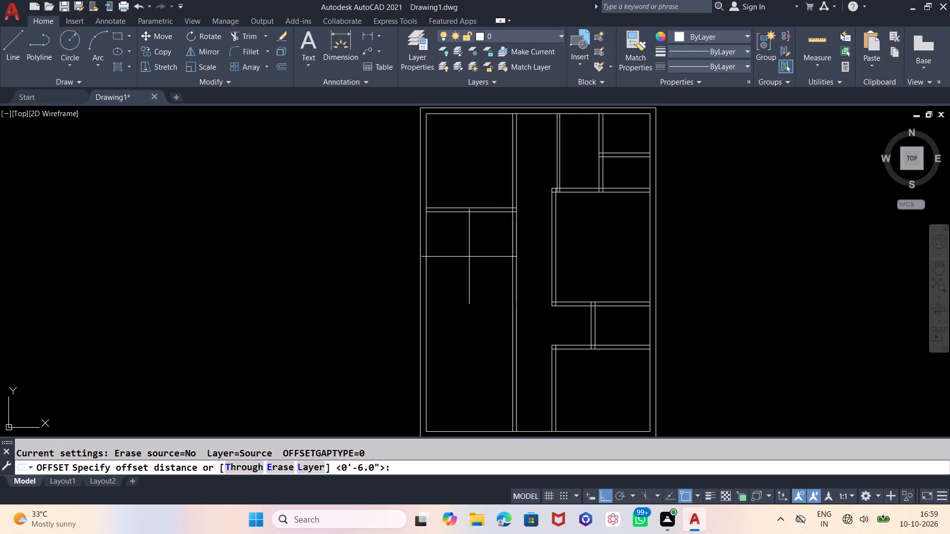
{"action": "type", "text": "4'"}
{"action": "key", "text": "Return"}
{"action": "left_click", "coordinate": [457, 213]}
{"action": "left_click", "coordinate": [448, 300]}
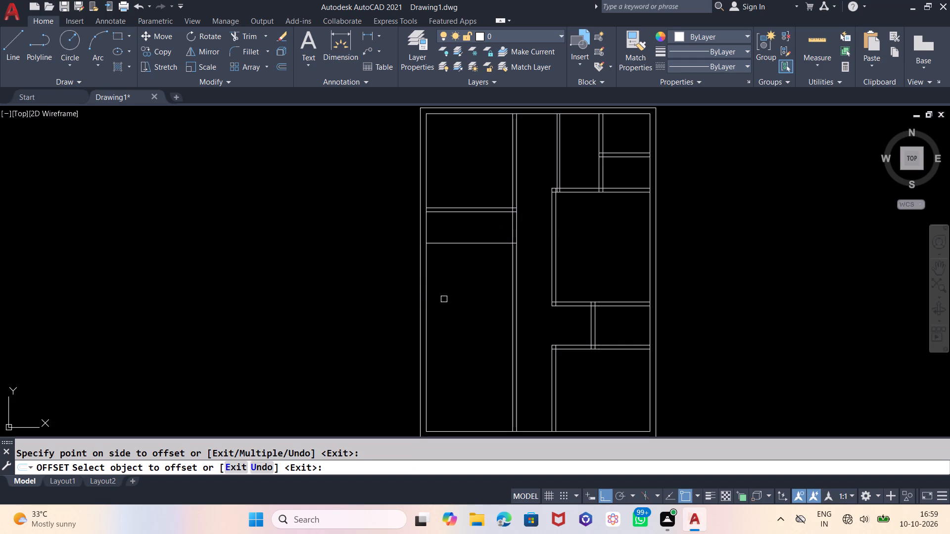
{"action": "key", "text": "Escape"}
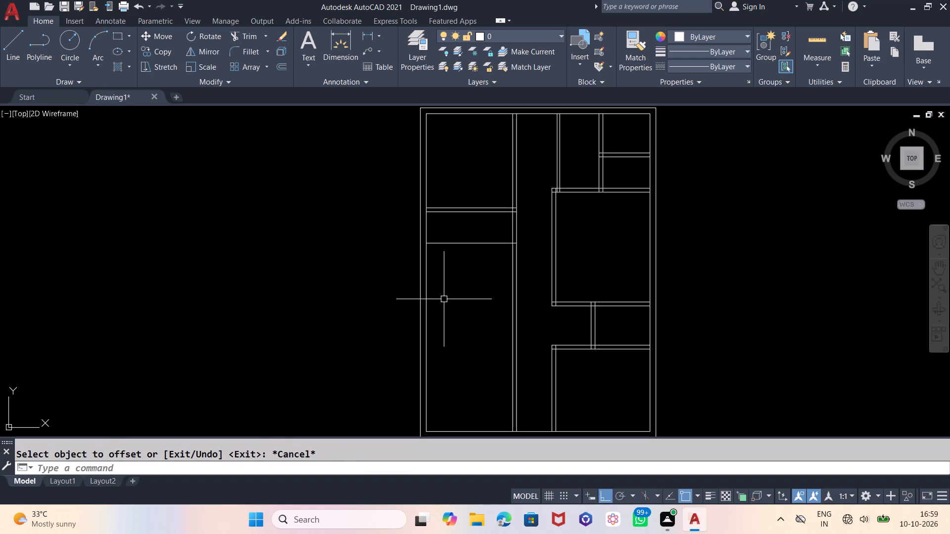
Offset the new 4' line 6" downward to form the second horizontal partition between the left-hand rooms.
{"action": "key", "text": "o"}
{"action": "key", "text": "Return"}
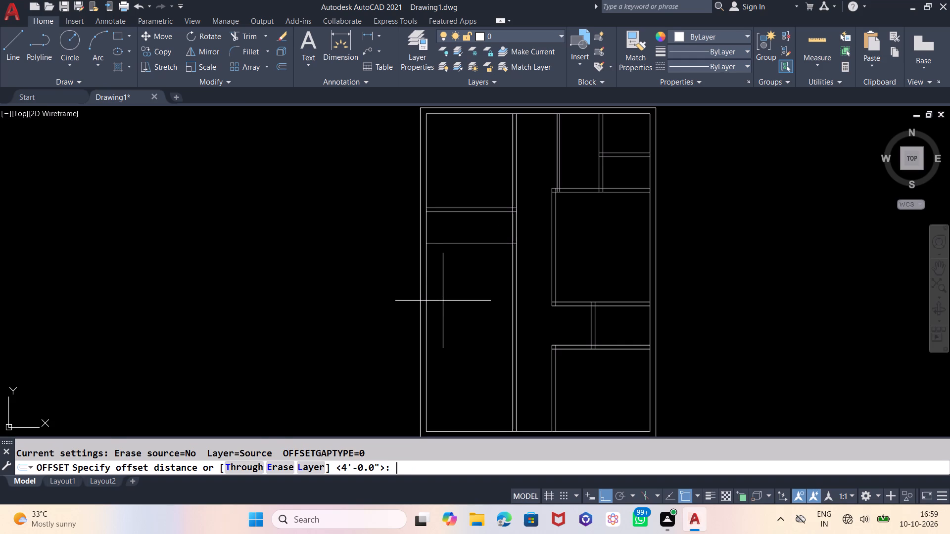
{"action": "key", "text": "6"}
{"action": "key", "text": "Return"}
{"action": "left_click", "coordinate": [466, 243]}
{"action": "left_click", "coordinate": [462, 295]}
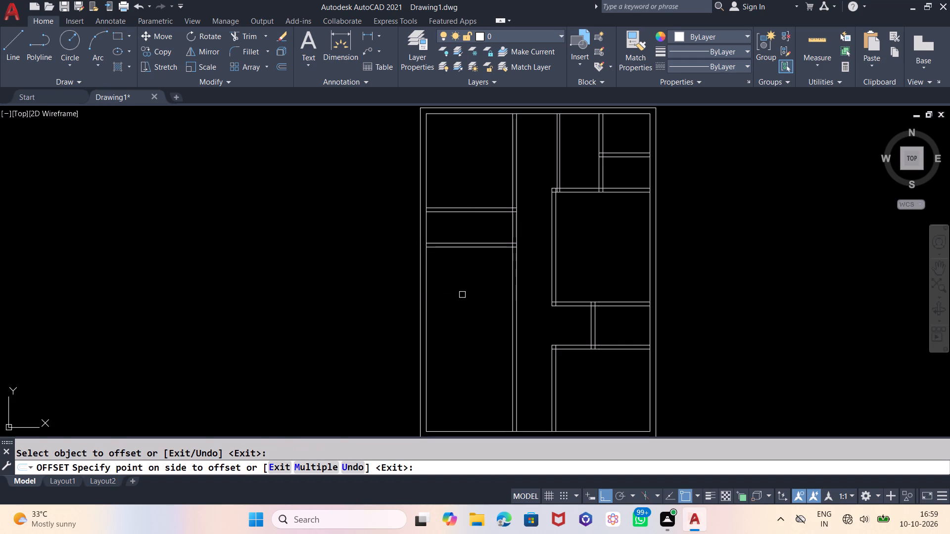
{"action": "key", "text": "Escape"}
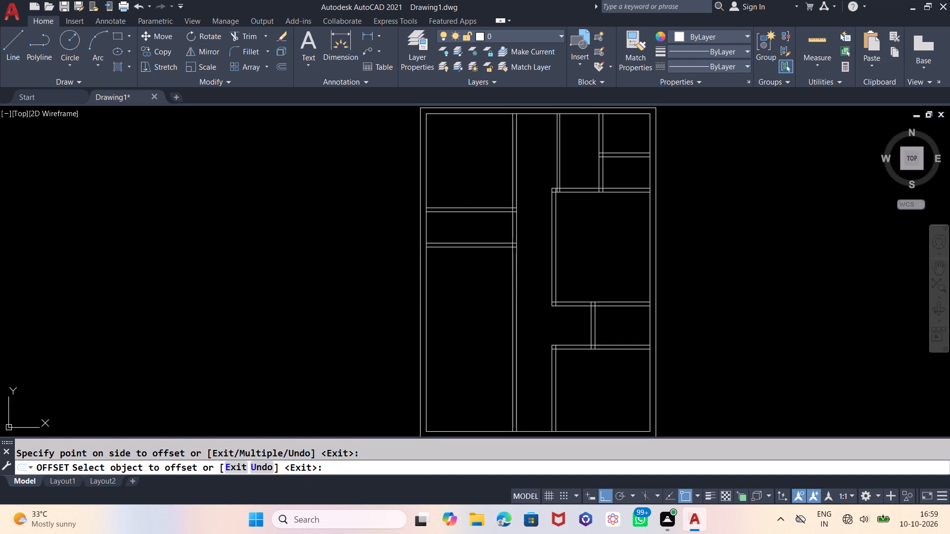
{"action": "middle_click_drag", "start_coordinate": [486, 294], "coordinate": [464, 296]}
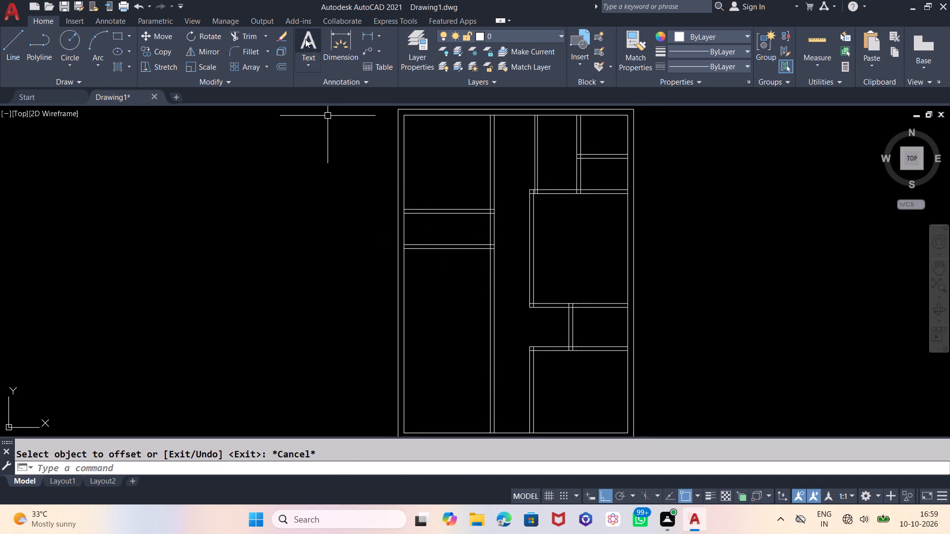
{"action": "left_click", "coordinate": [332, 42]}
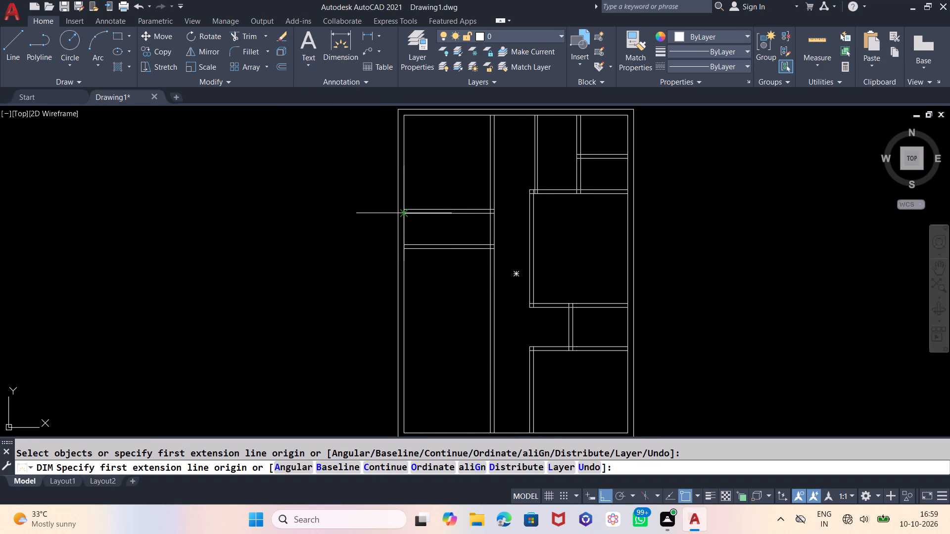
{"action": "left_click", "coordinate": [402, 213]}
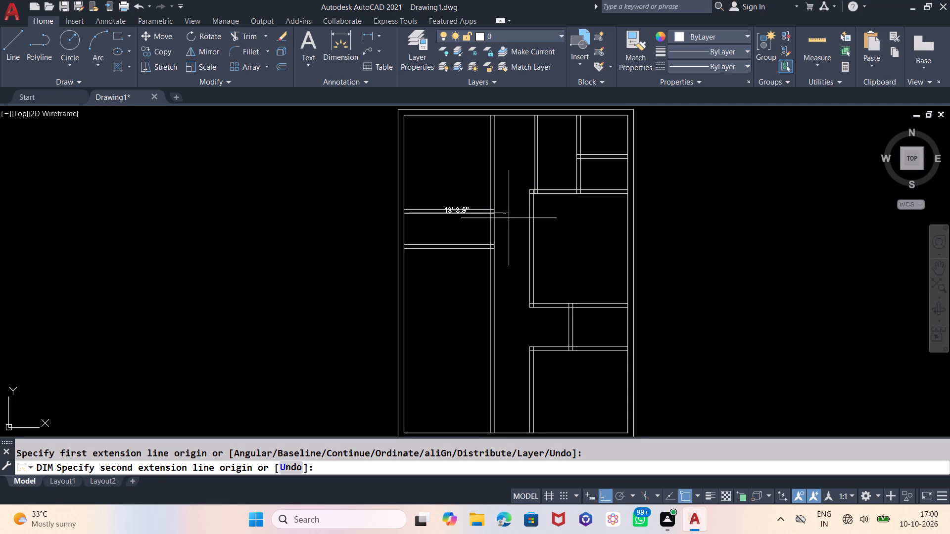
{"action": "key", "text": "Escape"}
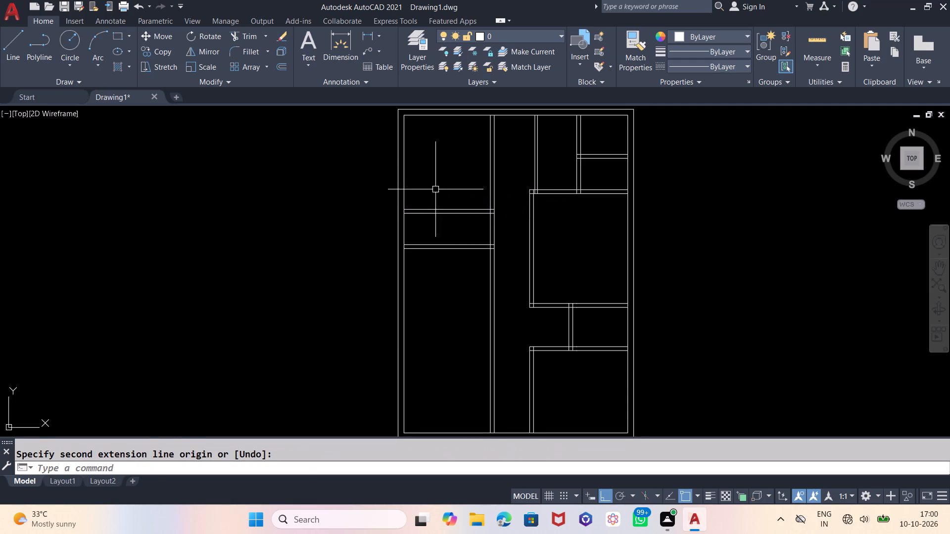
Offset the second left-hand horizontal partition's lower face 5' downward and the left outer wall's inner face 5' to the right.
{"action": "scroll", "coordinate": [320, 244], "scroll_direction": "down", "scroll_amount": 1}
{"action": "scroll", "coordinate": [383, 260], "scroll_direction": "up", "scroll_amount": 1}
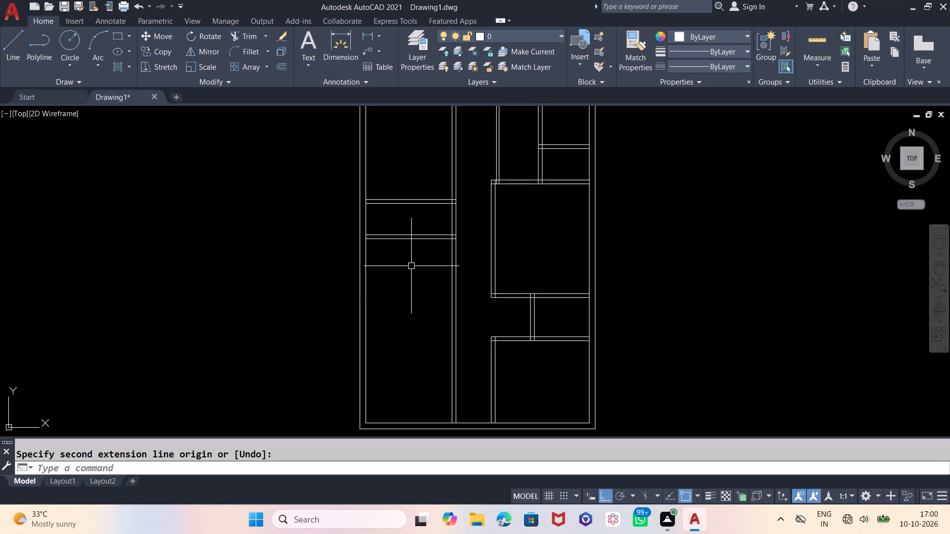
{"action": "scroll", "coordinate": [329, 0], "scroll_direction": "up", "scroll_amount": 1}
{"action": "key", "text": "o"}
{"action": "key", "text": "Return"}
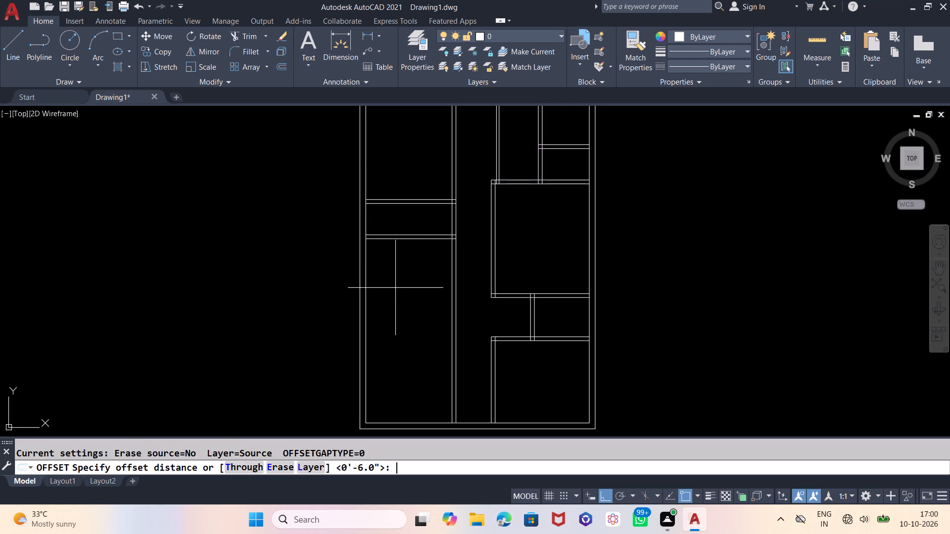
{"action": "type", "text": "5'"}
{"action": "key", "text": "Return"}
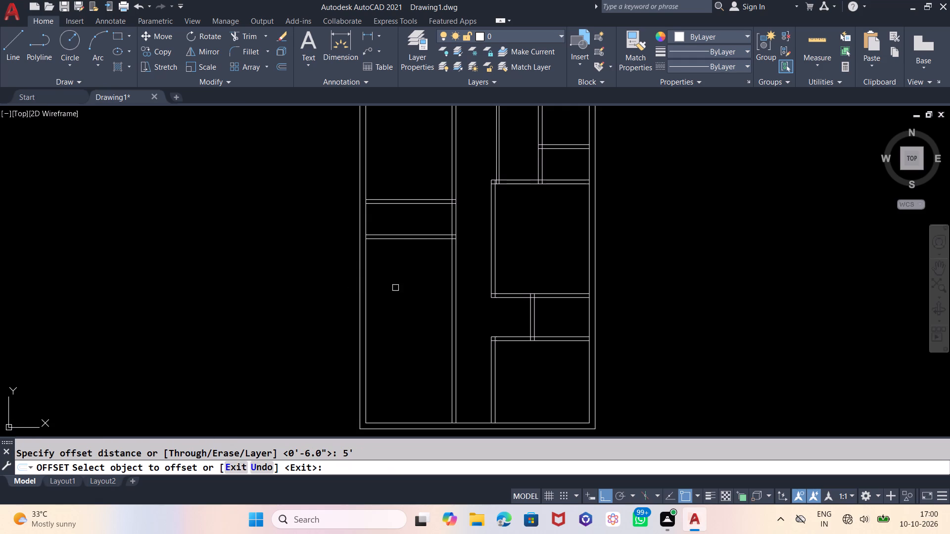
{"action": "left_click", "coordinate": [403, 240]}
{"action": "left_click", "coordinate": [401, 375]}
{"action": "left_click", "coordinate": [368, 257]}
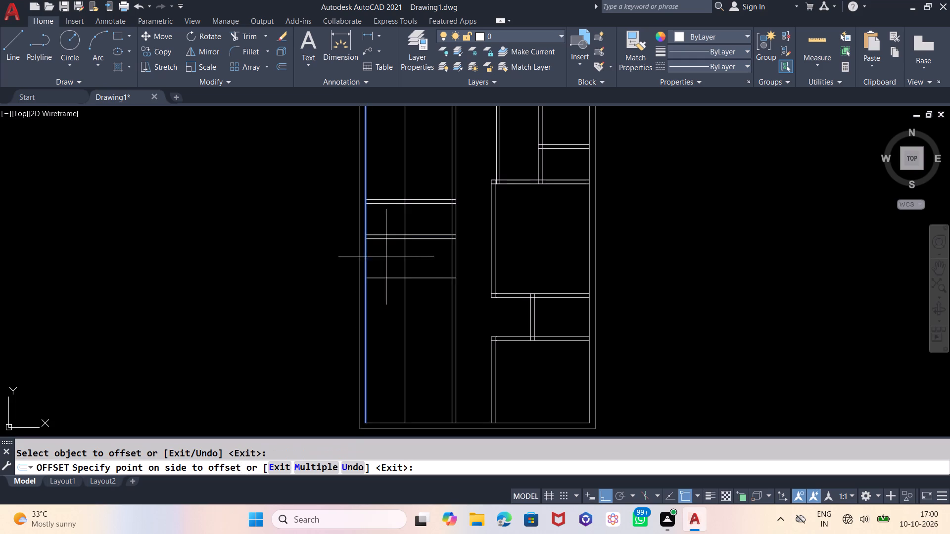
{"action": "left_click", "coordinate": [433, 256]}
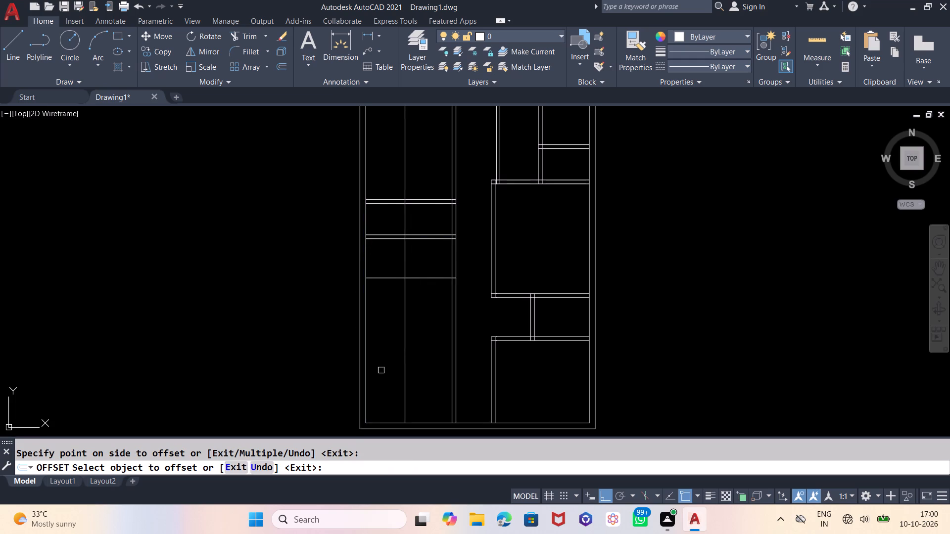
{"action": "middle_click_drag", "start_coordinate": [411, 346], "coordinate": [379, 350]}
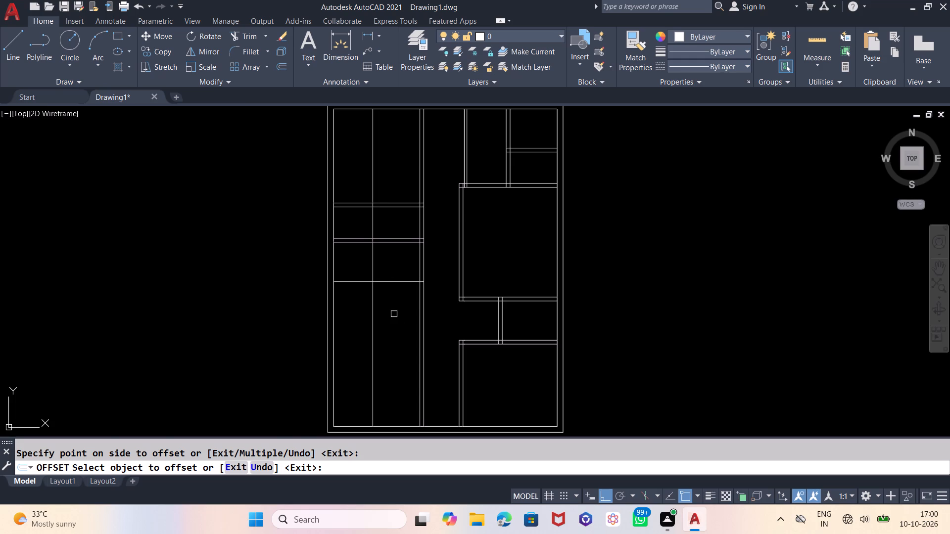
{"action": "key", "text": "Escape"}
Offset the new vertical line 6" to the right and the new horizontal line 6" downward to give both partitions thickness.
{"action": "key", "text": "o"}
{"action": "key", "text": "Return"}
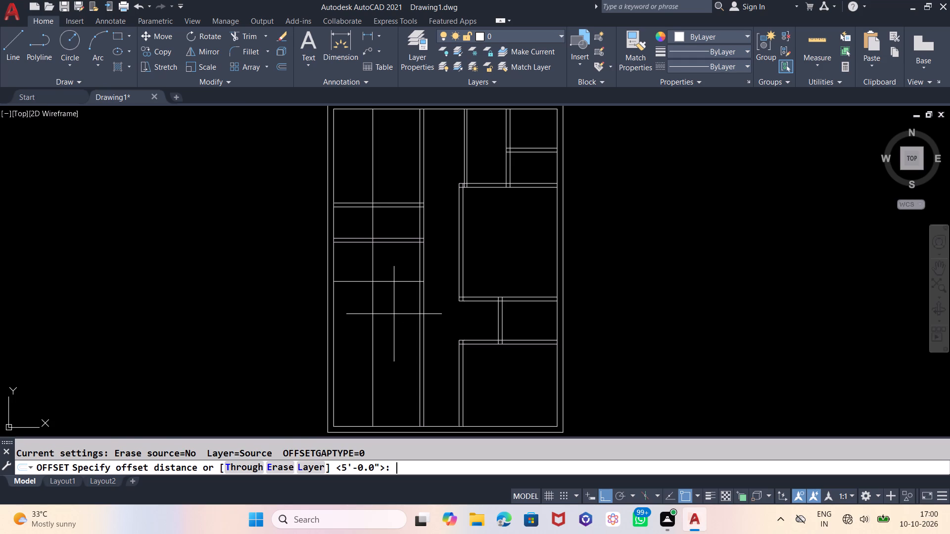
{"action": "key", "text": "6"}
{"action": "key", "text": "Return"}
{"action": "left_click", "coordinate": [374, 250]}
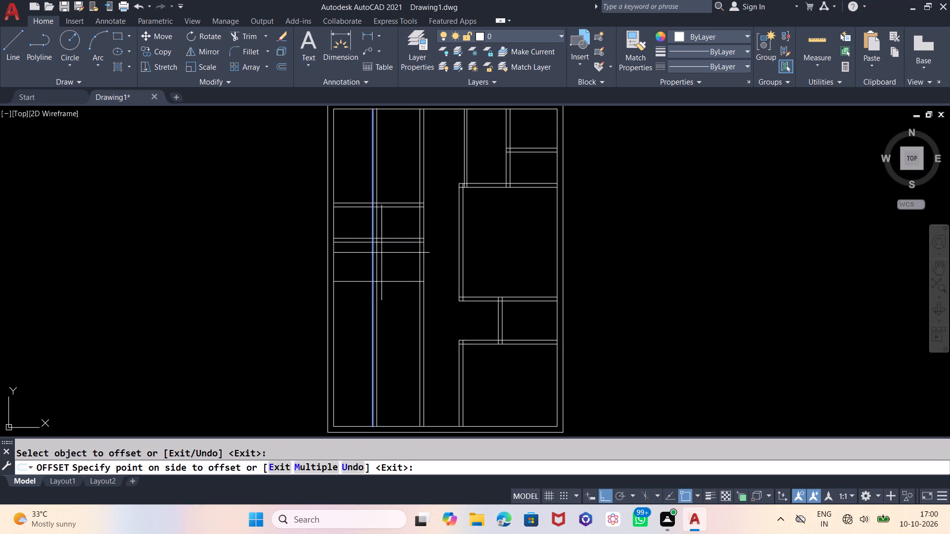
{"action": "left_click", "coordinate": [388, 253]}
{"action": "left_click", "coordinate": [391, 282]}
{"action": "left_click", "coordinate": [398, 325]}
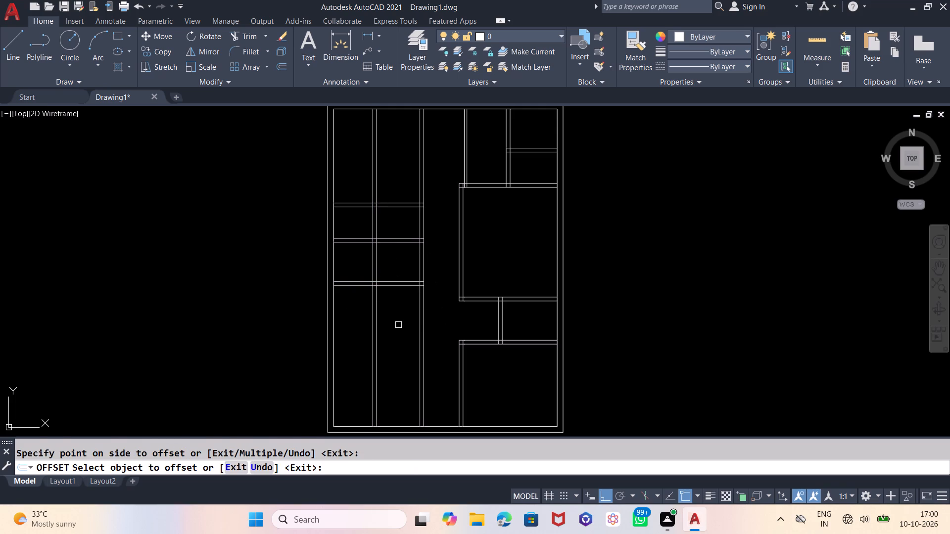
{"action": "key", "text": "Escape"}
Trim both faces of the new left-side vertical partition so only the part between the two lower left horizontal partitions remains.
{"action": "type", "text": "TR"}
{"action": "key", "text": "Return"}
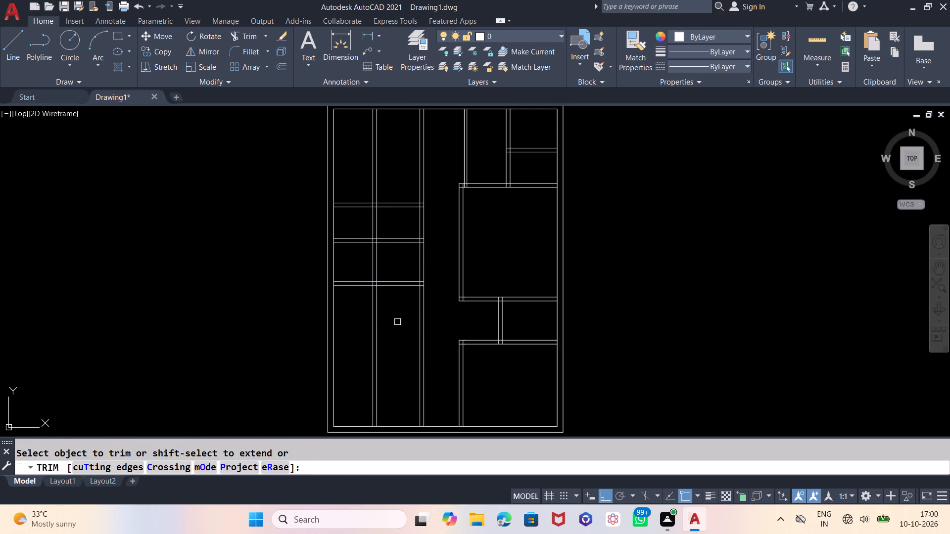
{"action": "key", "text": "Return"}
{"action": "left_click", "coordinate": [389, 305]}
{"action": "left_click", "coordinate": [363, 310]}
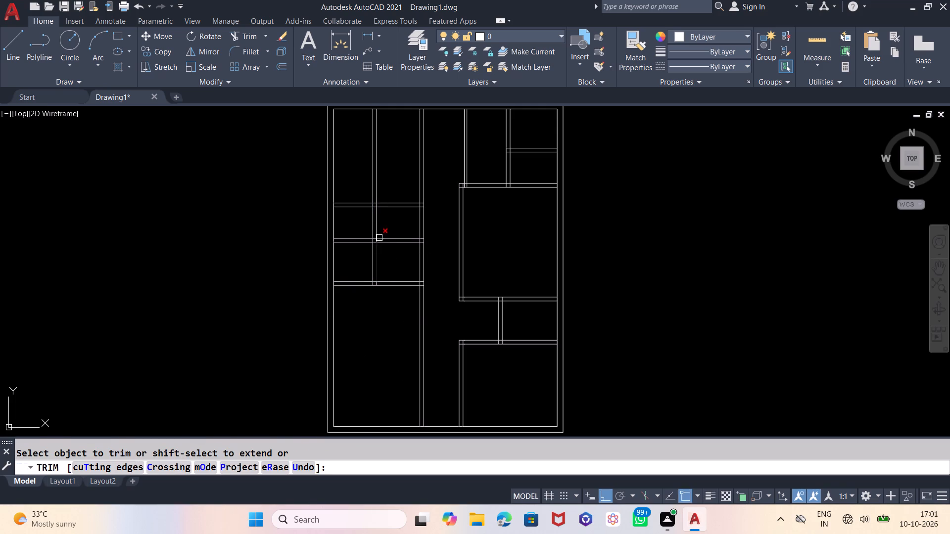
{"action": "left_click", "coordinate": [380, 223]}
{"action": "left_click", "coordinate": [368, 225]}
{"action": "left_click", "coordinate": [386, 173]}
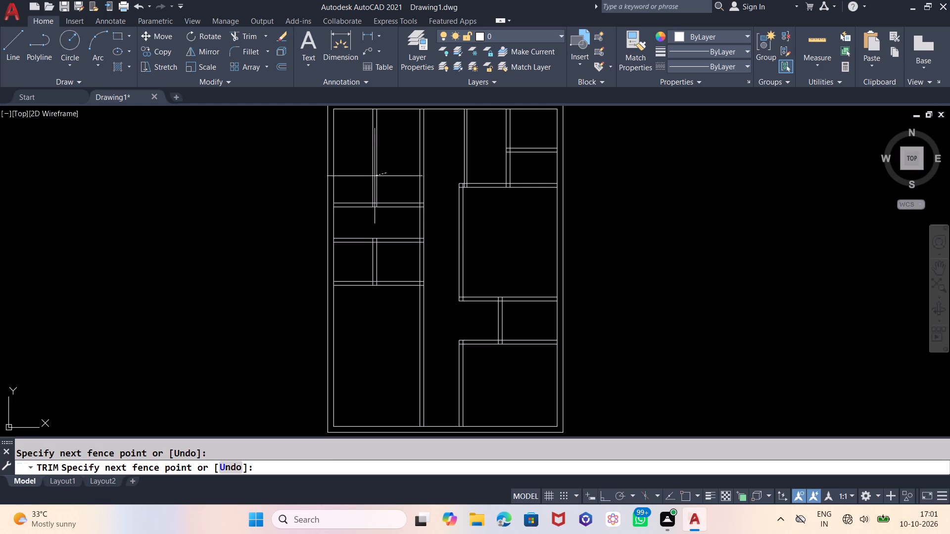
{"action": "left_click", "coordinate": [369, 178]}
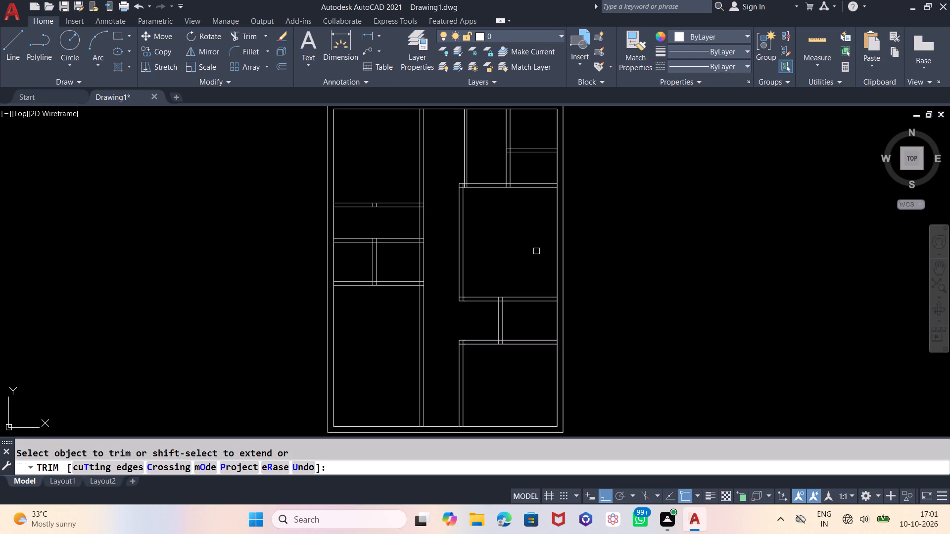
{"action": "scroll", "coordinate": [373, 202], "scroll_direction": "up", "scroll_amount": 3}
{"action": "left_click", "coordinate": [387, 212]}
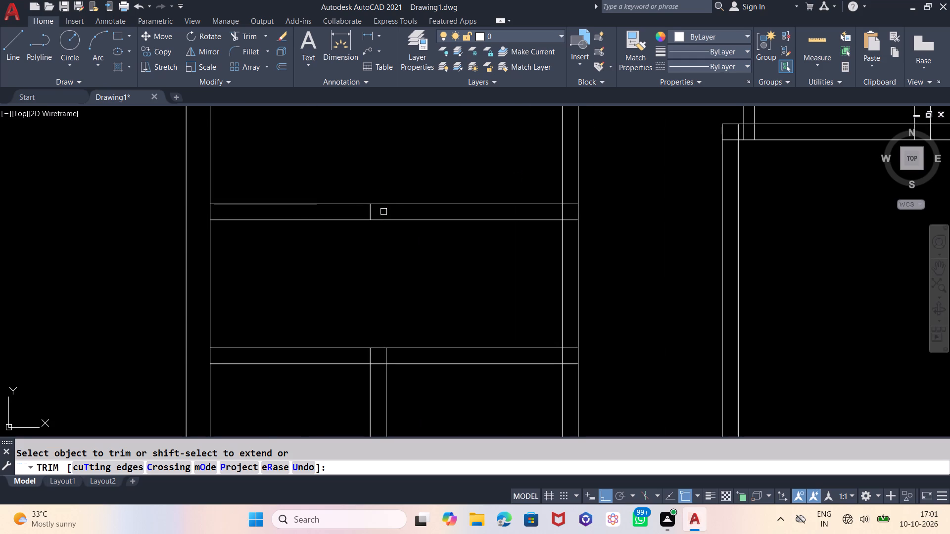
{"action": "left_click", "coordinate": [373, 211]}
{"action": "scroll", "coordinate": [392, 156], "scroll_direction": "down", "scroll_amount": 2}
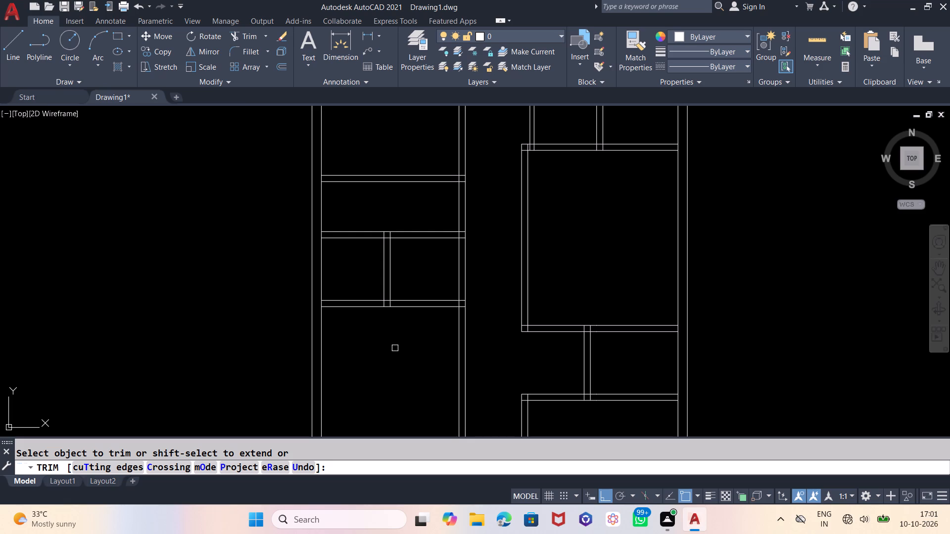
{"action": "key", "text": "Escape"}
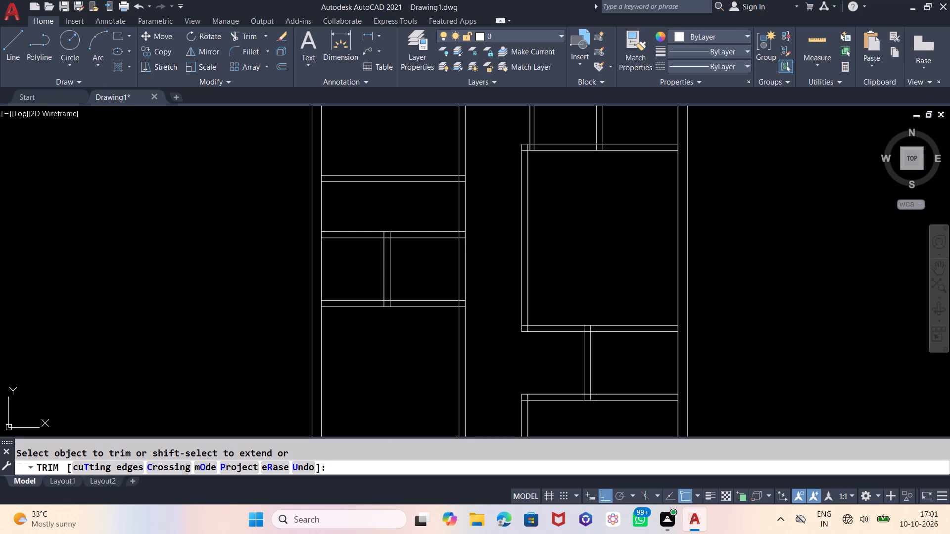
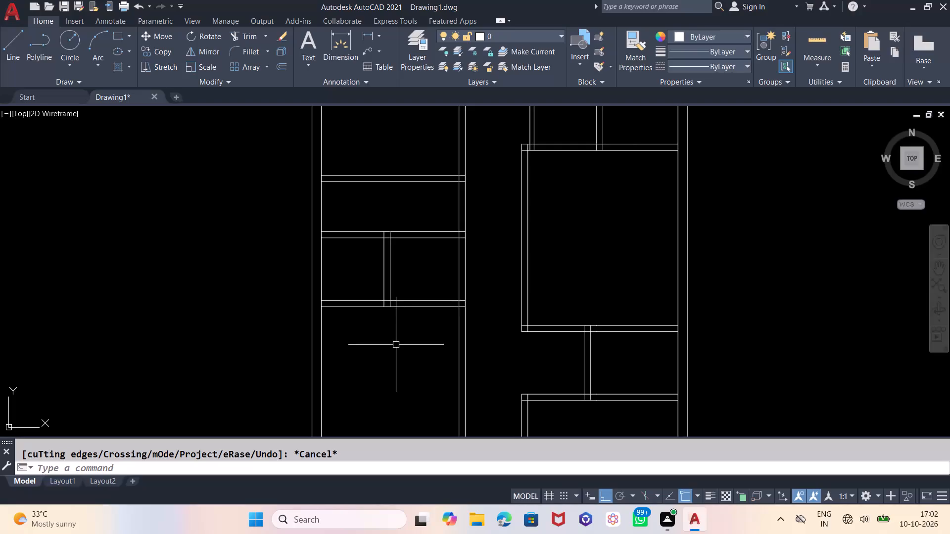
Trim both faces of the long left-hand vertical partition below the lowest left horizontal partition and between the upper two horizontal partitions.
{"action": "type", "text": "TR"}
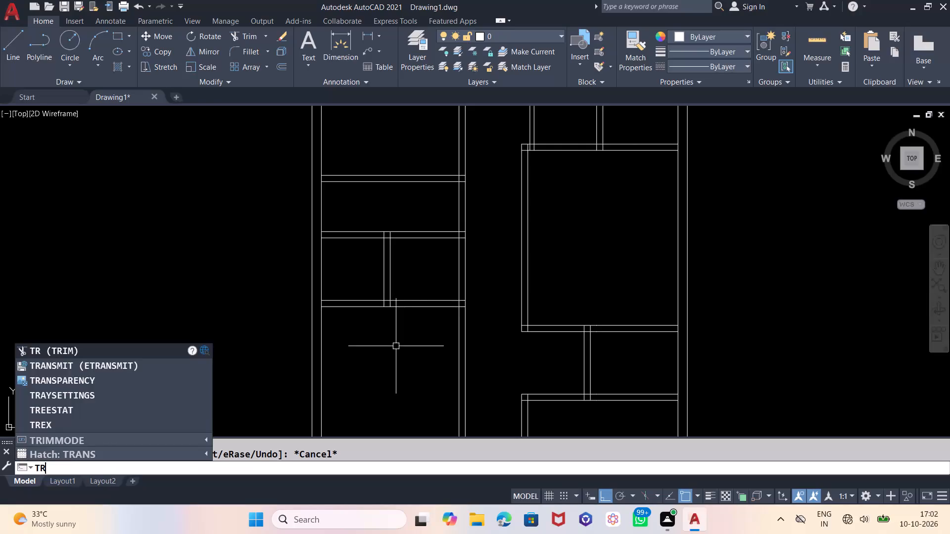
{"action": "key", "text": "Return"}
{"action": "key", "text": "Return"}
{"action": "scroll", "coordinate": [461, 293], "scroll_direction": "down", "scroll_amount": 3}
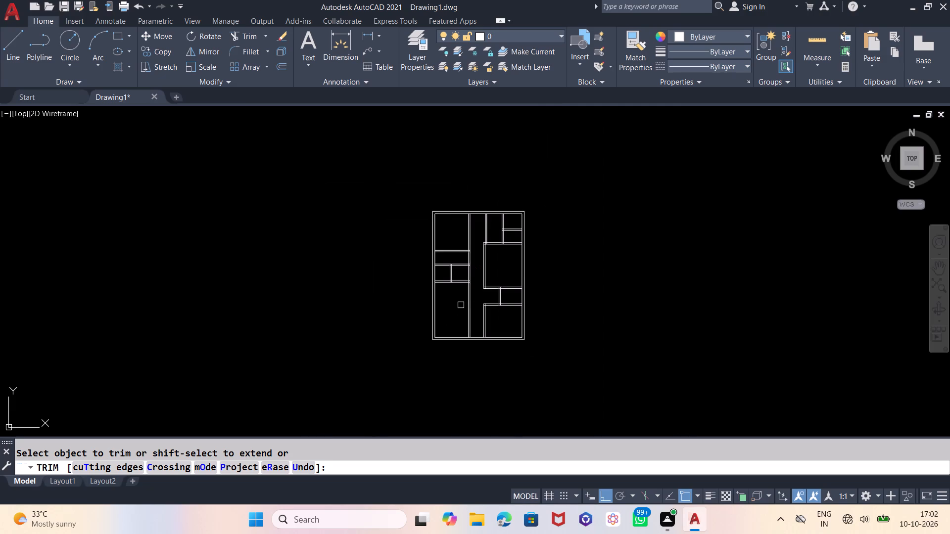
{"action": "scroll", "coordinate": [460, 306], "scroll_direction": "up", "scroll_amount": 2}
{"action": "left_click", "coordinate": [461, 306]}
{"action": "left_click", "coordinate": [495, 283]}
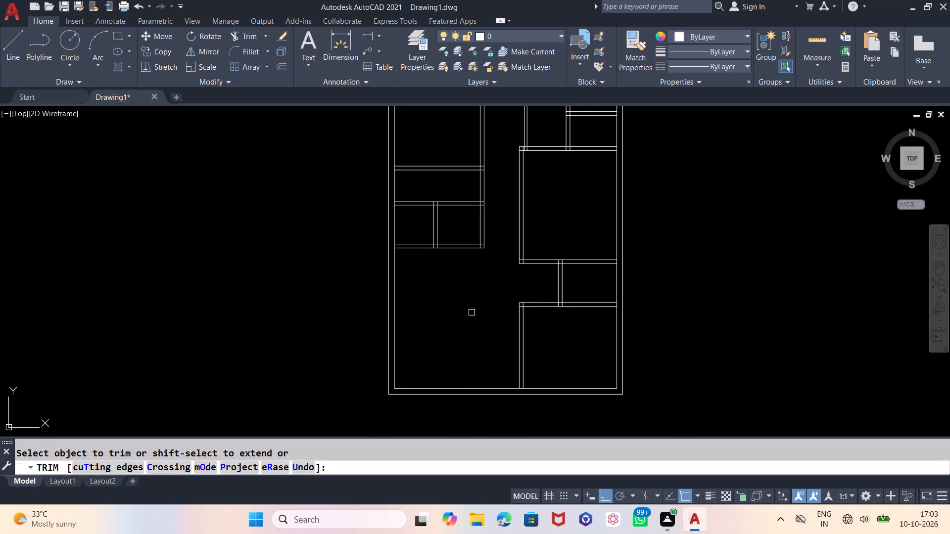
{"action": "middle_click_drag", "start_coordinate": [472, 311], "coordinate": [469, 386]}
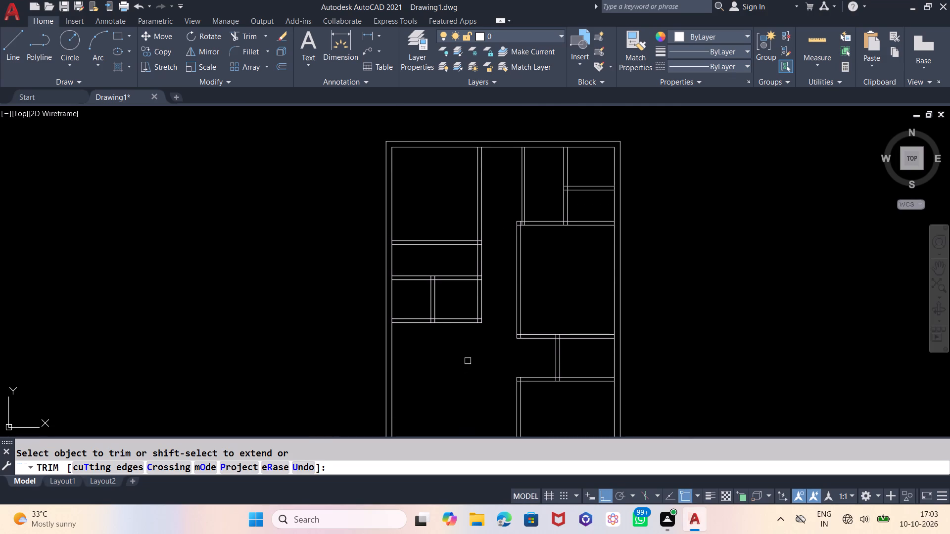
{"action": "left_click", "coordinate": [464, 257]}
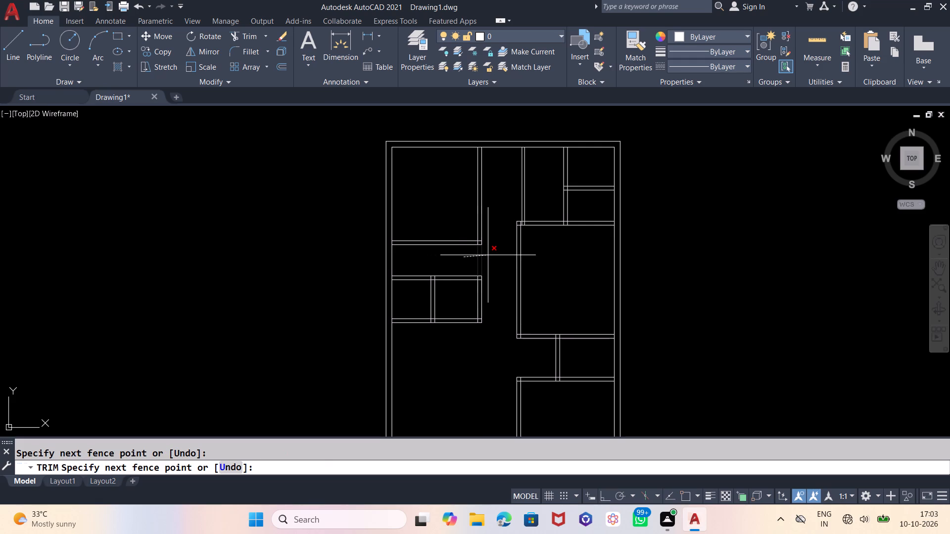
{"action": "left_click", "coordinate": [488, 255]}
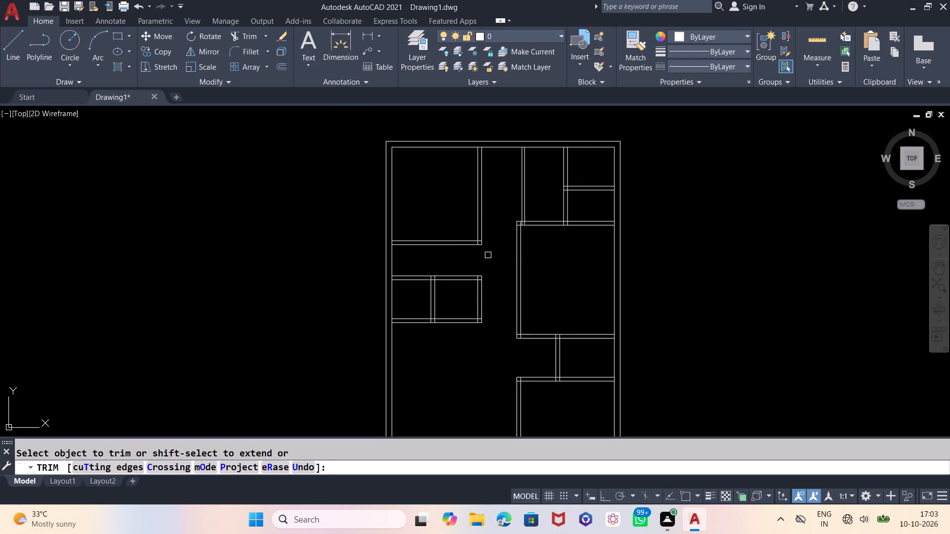
Trim away the middle left horizontal partition beyond the short vertical partition, and the long vertical partition down to the lowest one, including corner remnants.
{"action": "left_click", "coordinate": [464, 266]}
{"action": "double_click", "coordinate": [462, 288]}
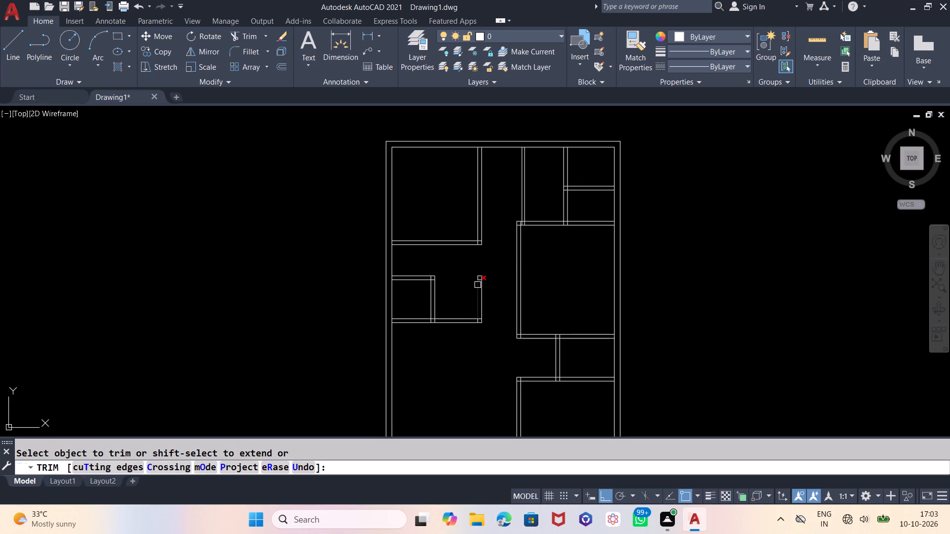
{"action": "left_click", "coordinate": [477, 285]}
{"action": "left_click", "coordinate": [480, 286]}
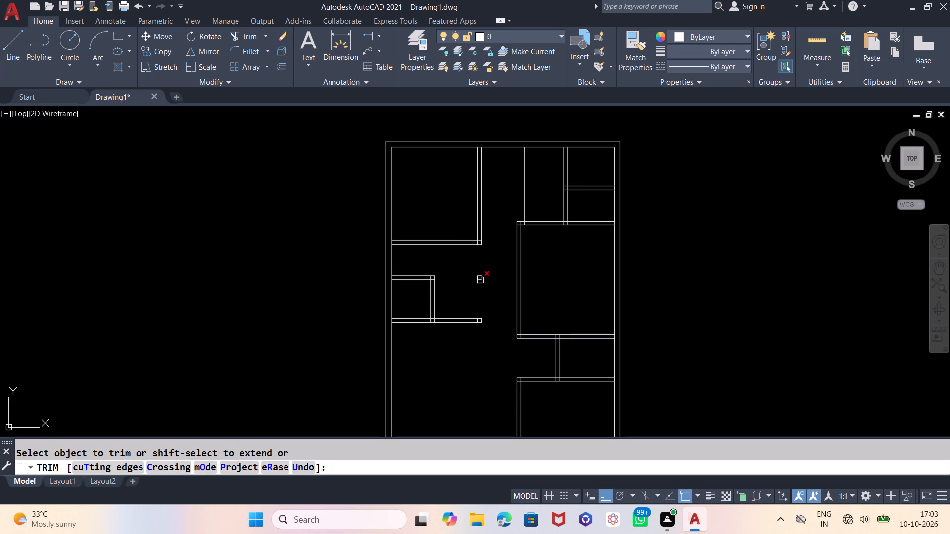
{"action": "left_click", "coordinate": [480, 278]}
{"action": "left_click", "coordinate": [480, 278]}
{"action": "left_click", "coordinate": [480, 281]}
{"action": "left_click", "coordinate": [478, 275]}
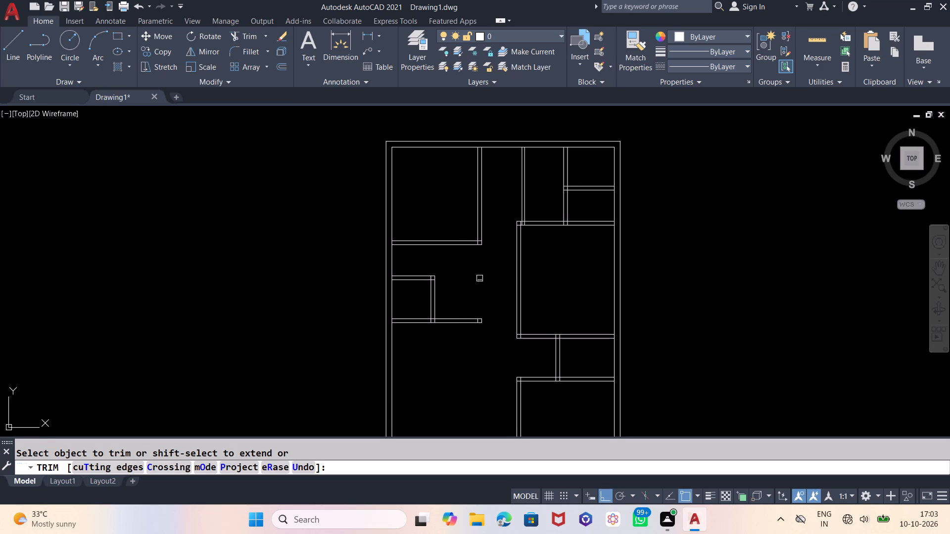
{"action": "left_click", "coordinate": [479, 279]}
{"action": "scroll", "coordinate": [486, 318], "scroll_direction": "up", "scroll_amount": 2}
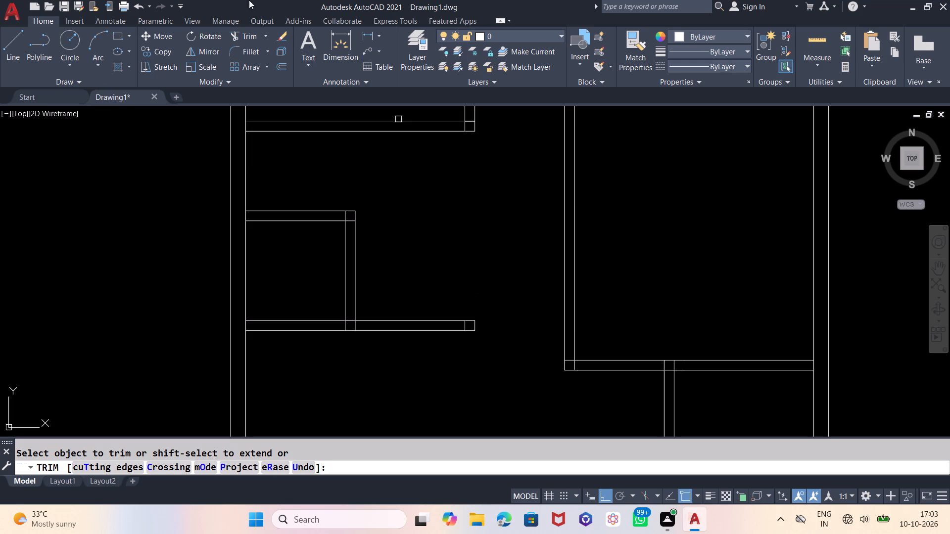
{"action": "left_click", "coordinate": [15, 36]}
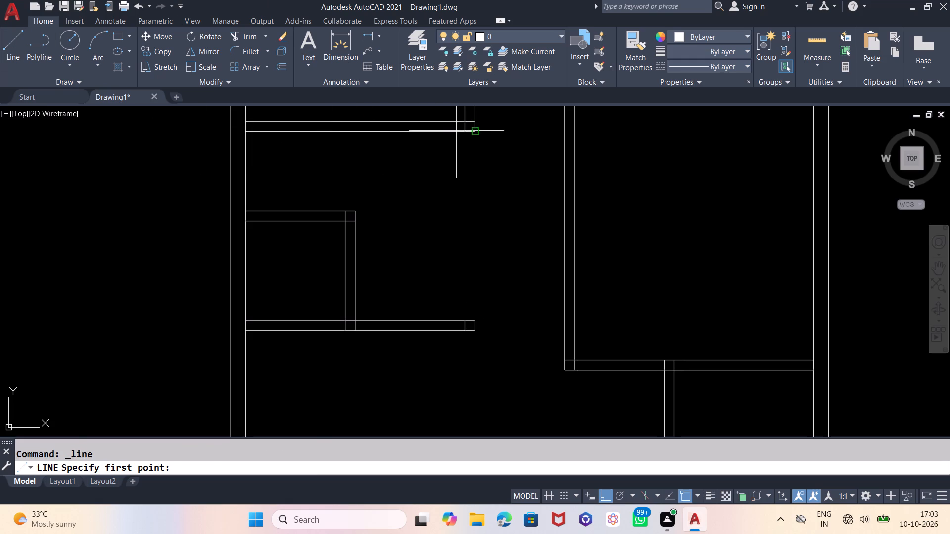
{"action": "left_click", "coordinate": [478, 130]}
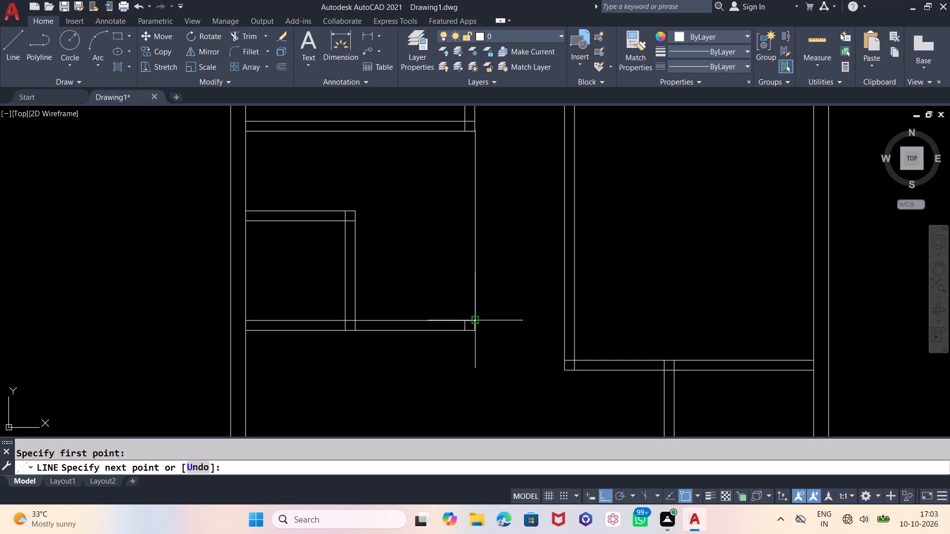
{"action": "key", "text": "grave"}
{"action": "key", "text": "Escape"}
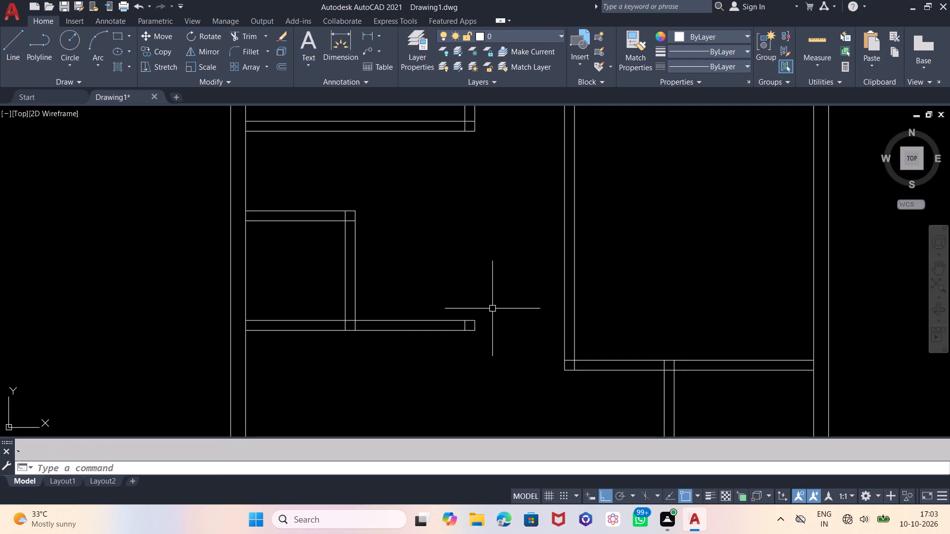
Erase the short leftover vertical segment inside the open end of the lowest left horizontal partition.
{"action": "left_click", "coordinate": [467, 323]}
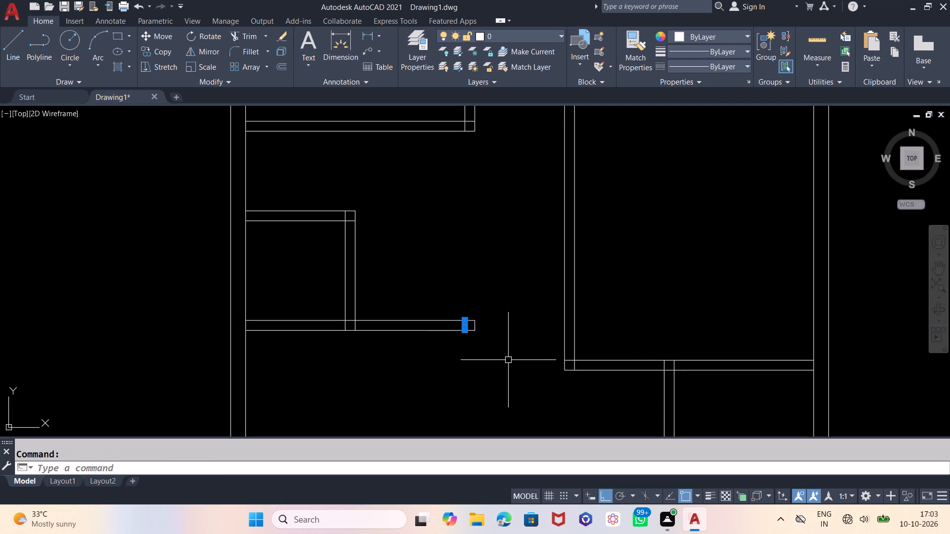
{"action": "key", "text": "Delete"}
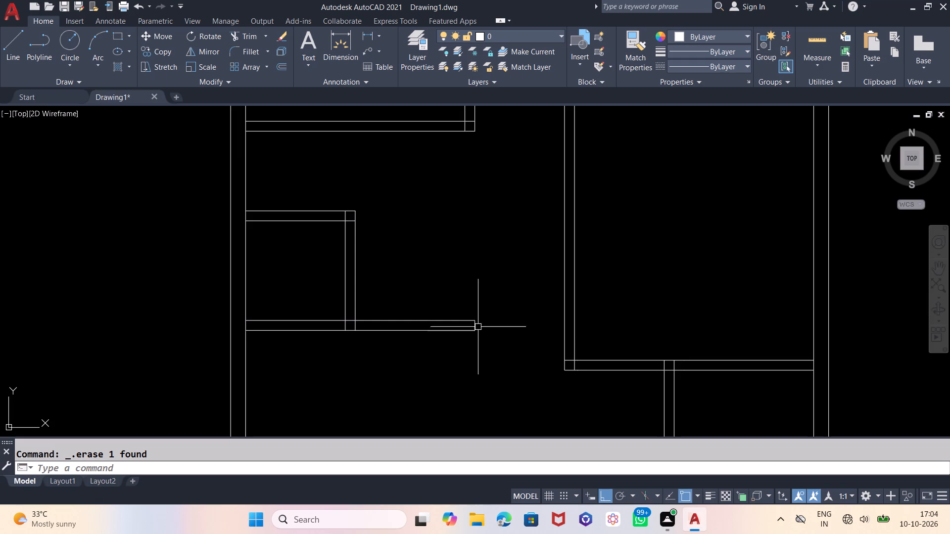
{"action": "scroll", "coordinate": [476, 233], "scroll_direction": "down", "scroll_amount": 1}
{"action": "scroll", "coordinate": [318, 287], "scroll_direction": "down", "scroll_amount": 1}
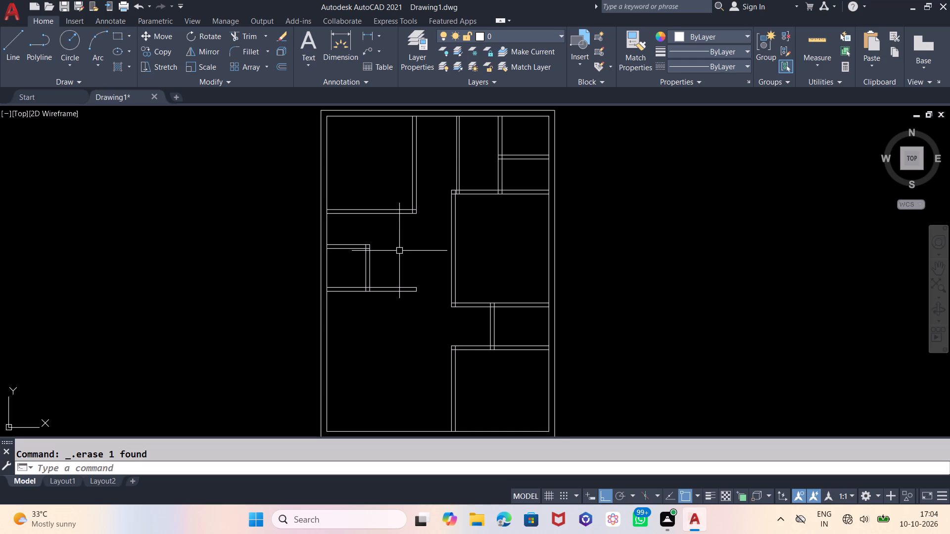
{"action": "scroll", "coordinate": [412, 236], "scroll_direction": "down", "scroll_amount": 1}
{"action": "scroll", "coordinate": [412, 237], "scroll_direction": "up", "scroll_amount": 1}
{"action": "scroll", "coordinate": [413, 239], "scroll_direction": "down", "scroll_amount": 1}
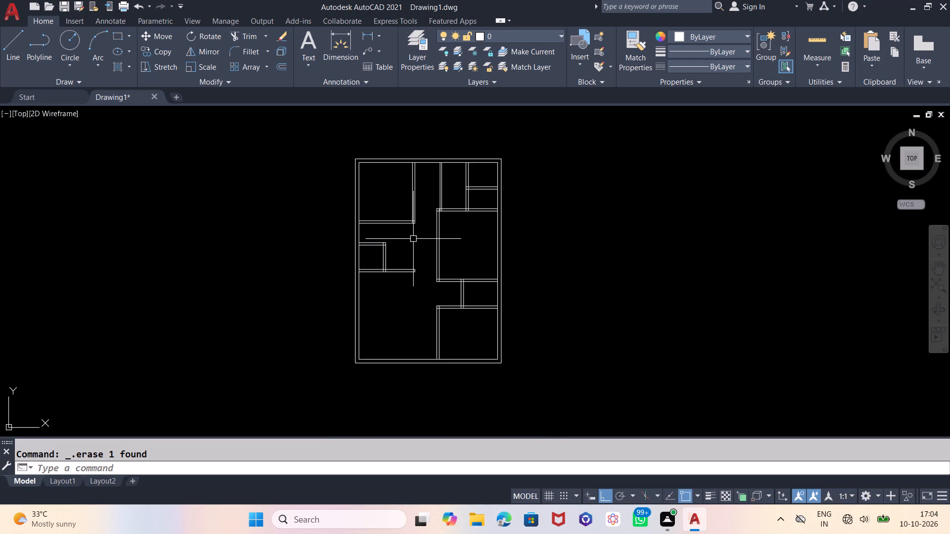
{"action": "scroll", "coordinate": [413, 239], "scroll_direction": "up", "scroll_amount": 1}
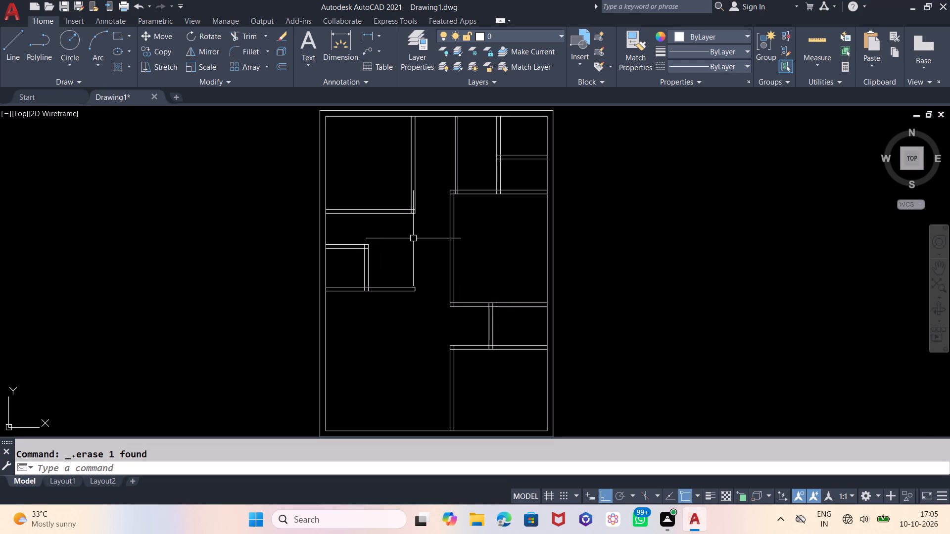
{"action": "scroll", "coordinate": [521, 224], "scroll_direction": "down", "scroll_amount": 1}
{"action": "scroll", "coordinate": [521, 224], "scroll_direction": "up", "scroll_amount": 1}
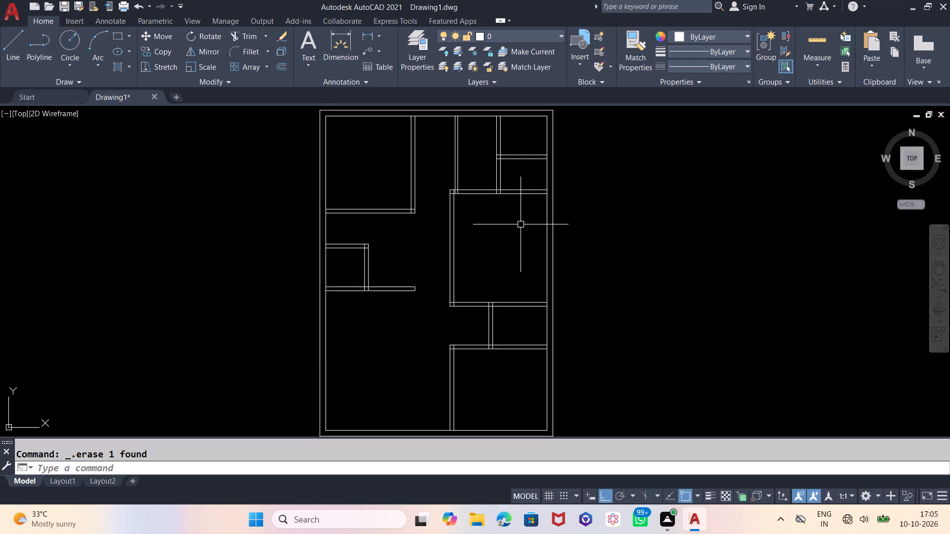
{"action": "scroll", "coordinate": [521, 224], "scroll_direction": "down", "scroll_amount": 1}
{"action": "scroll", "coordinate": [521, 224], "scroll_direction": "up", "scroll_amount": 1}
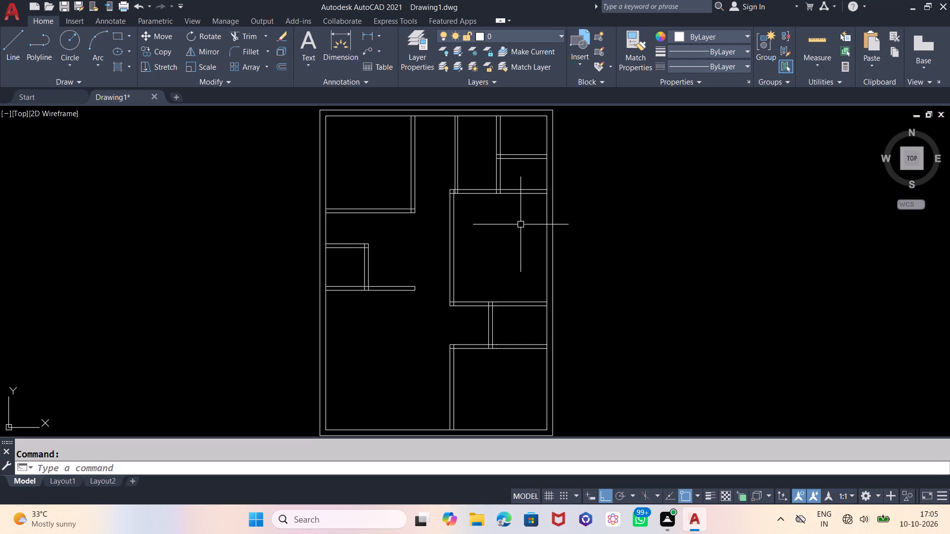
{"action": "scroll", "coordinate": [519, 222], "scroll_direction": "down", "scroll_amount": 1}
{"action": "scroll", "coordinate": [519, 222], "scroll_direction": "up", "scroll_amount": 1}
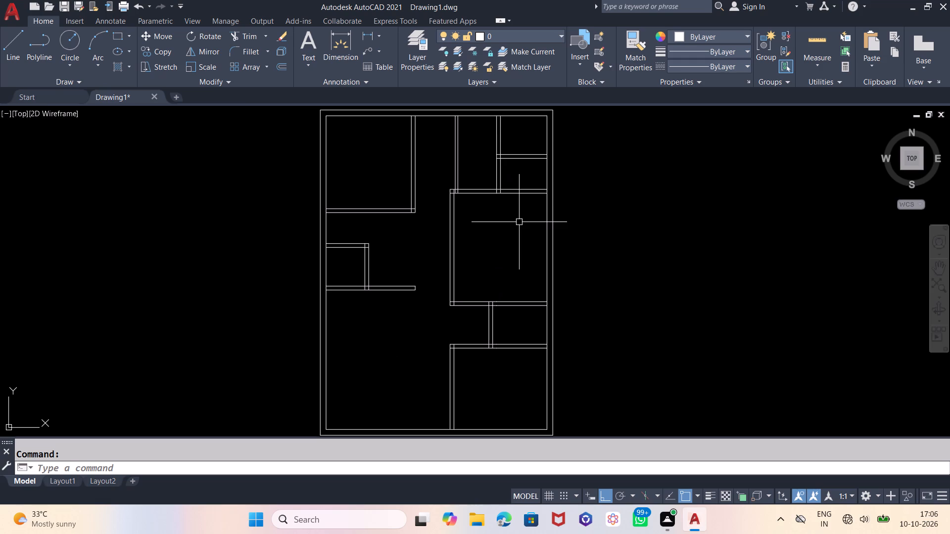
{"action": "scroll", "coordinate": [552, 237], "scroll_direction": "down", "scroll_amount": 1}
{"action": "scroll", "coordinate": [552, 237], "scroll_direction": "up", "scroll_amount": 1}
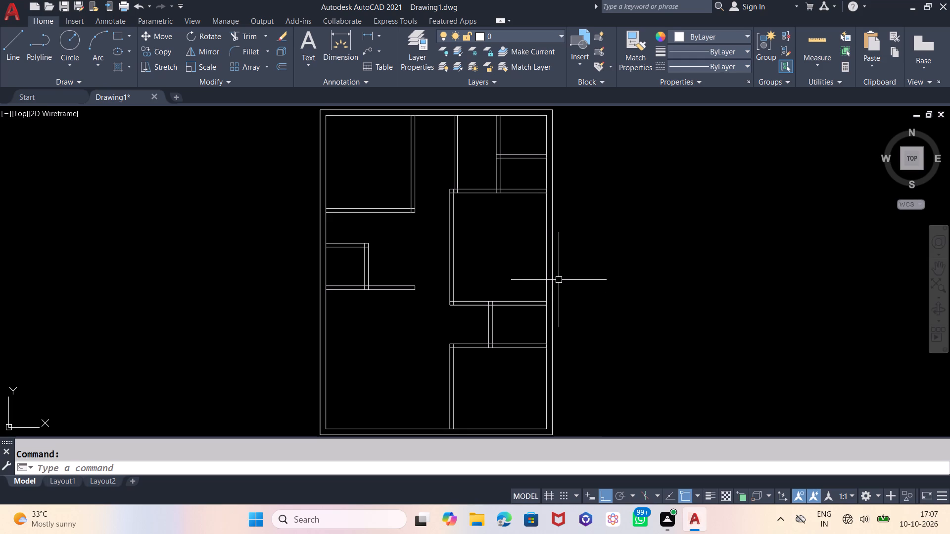
Offset the inner face of the top-left room's vertical partition 3" into the room to mark the door jamb.
{"action": "key", "text": "o"}
{"action": "key", "text": "Return"}
{"action": "key", "text": "3"}
{"action": "key", "text": "Return"}
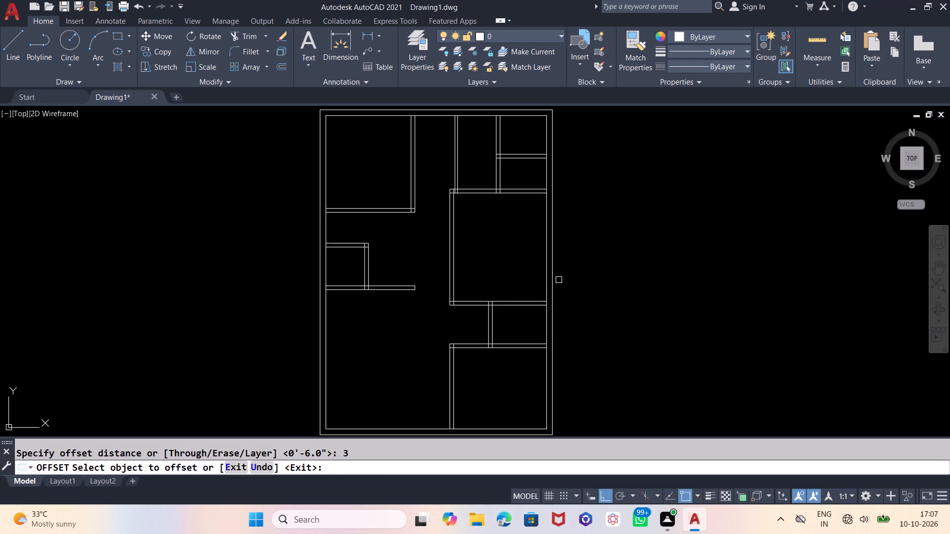
{"action": "scroll", "coordinate": [415, 187], "scroll_direction": "up", "scroll_amount": 2}
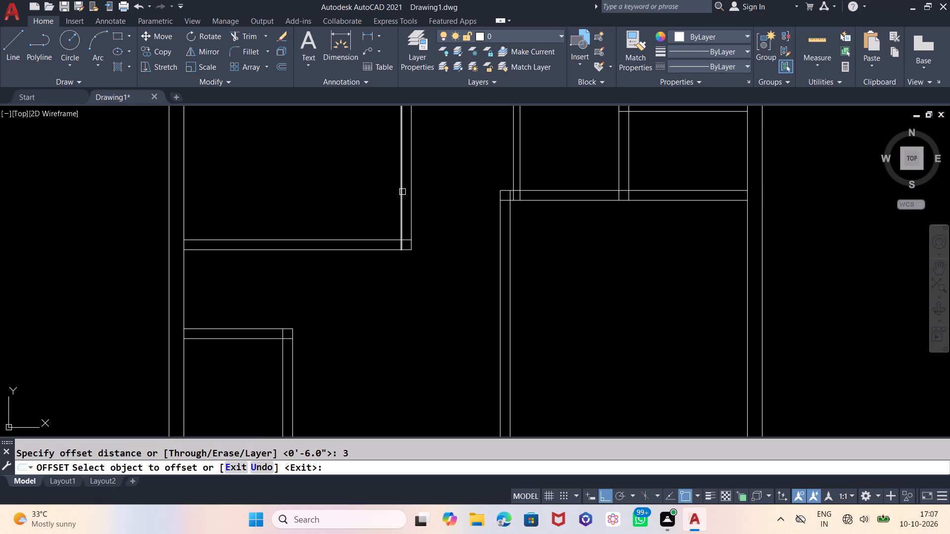
{"action": "left_click", "coordinate": [402, 192]}
{"action": "left_click", "coordinate": [328, 198]}
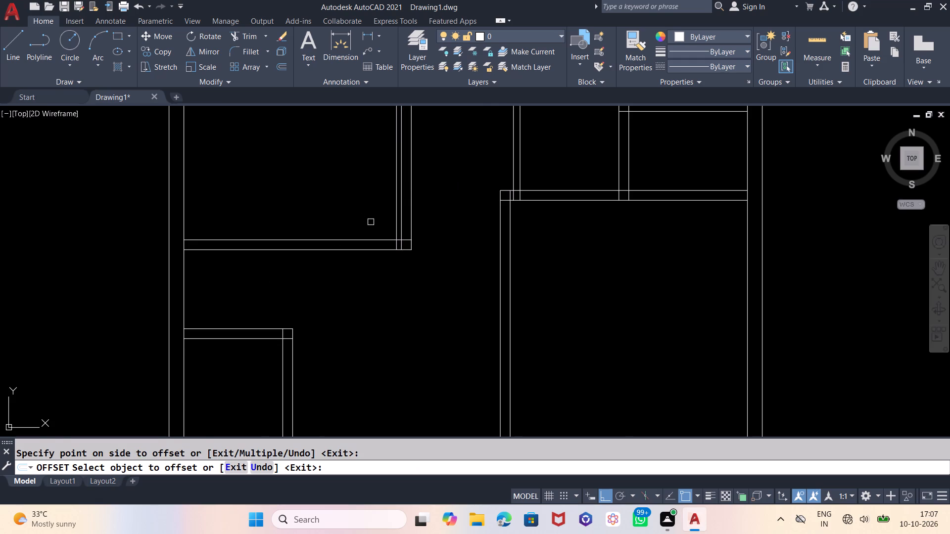
{"action": "key", "text": "Escape"}
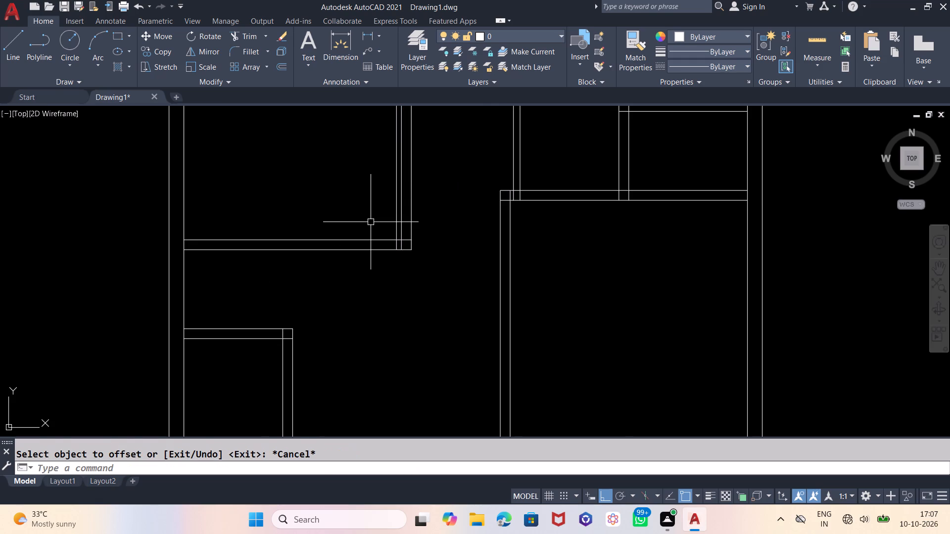
Offset the new jamb line 3' further into the top-left room to mark the door width.
{"action": "key", "text": "o"}
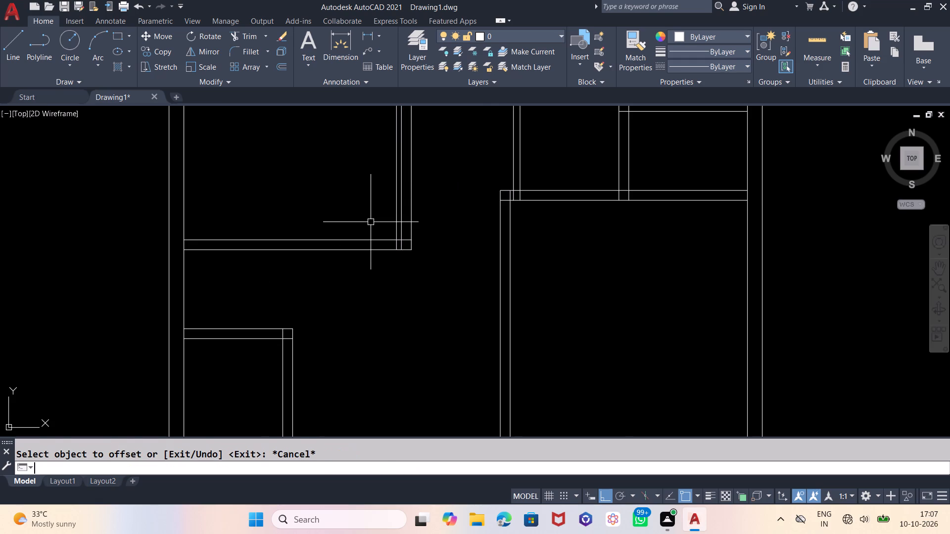
{"action": "key", "text": "Return"}
{"action": "key", "text": "3"}
{"action": "key", "text": "apostrophe"}
{"action": "key", "text": "Return"}
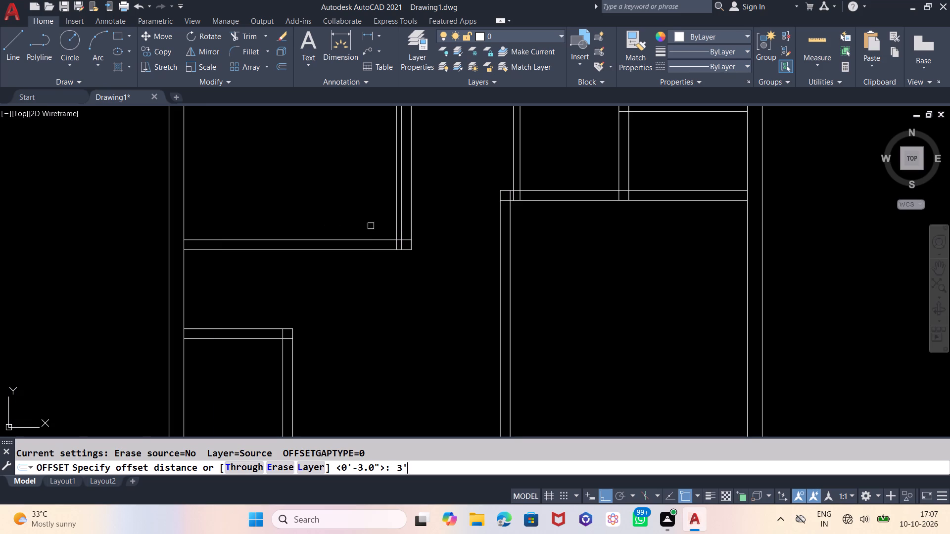
{"action": "left_click", "coordinate": [396, 206]}
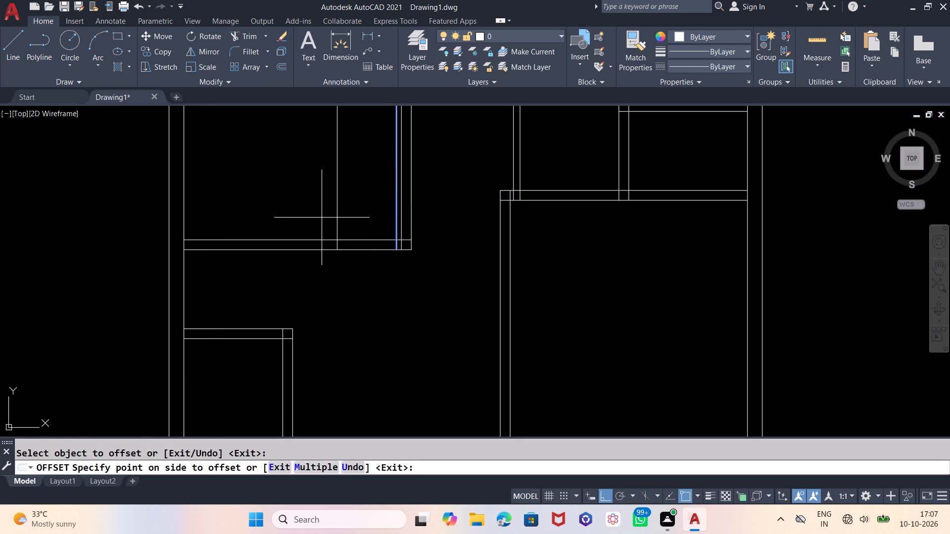
{"action": "left_click", "coordinate": [316, 218]}
{"action": "key", "text": "Escape"}
Trim both faces of the top-left room's lower partition between the two jamb lines to cut the door opening.
{"action": "key", "text": "t"}
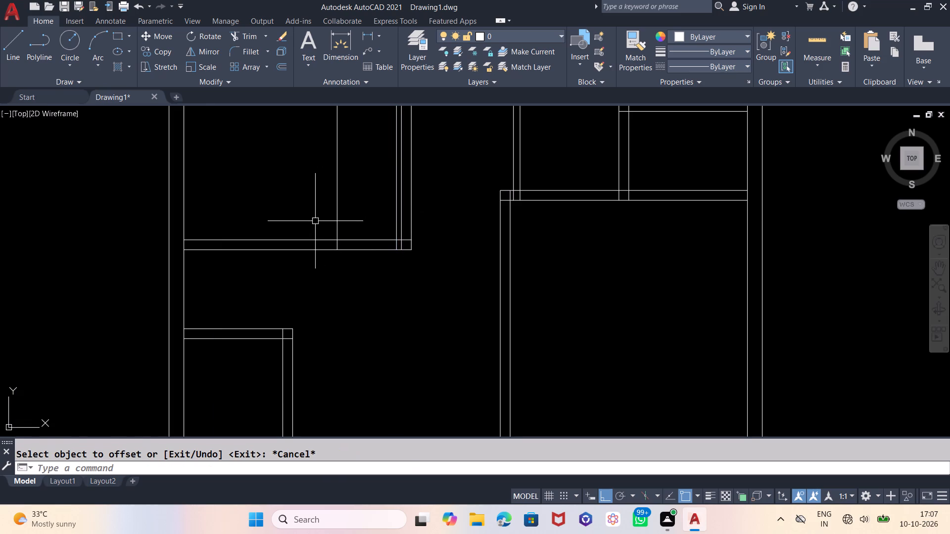
{"action": "key", "text": "r"}
{"action": "key", "text": "Return"}
{"action": "key", "text": "Return"}
{"action": "left_click", "coordinate": [354, 209]}
{"action": "left_click", "coordinate": [365, 278]}
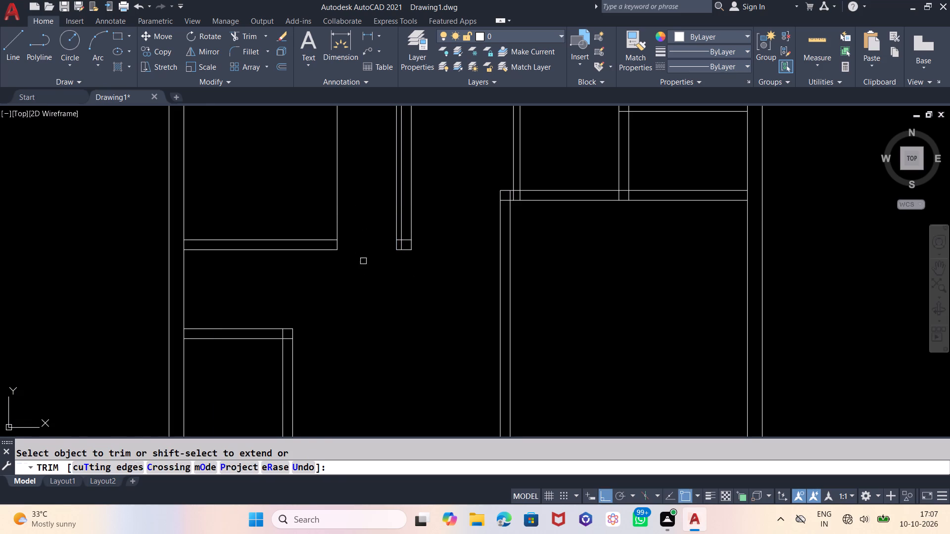
Trim both jamb lines above the top-left room's lower partition and remove the overlapping wall lines at its corner with the vertical partition.
{"action": "left_click", "coordinate": [359, 205]}
{"action": "left_click", "coordinate": [322, 208]}
{"action": "scroll", "coordinate": [392, 208], "scroll_direction": "up", "scroll_amount": 1}
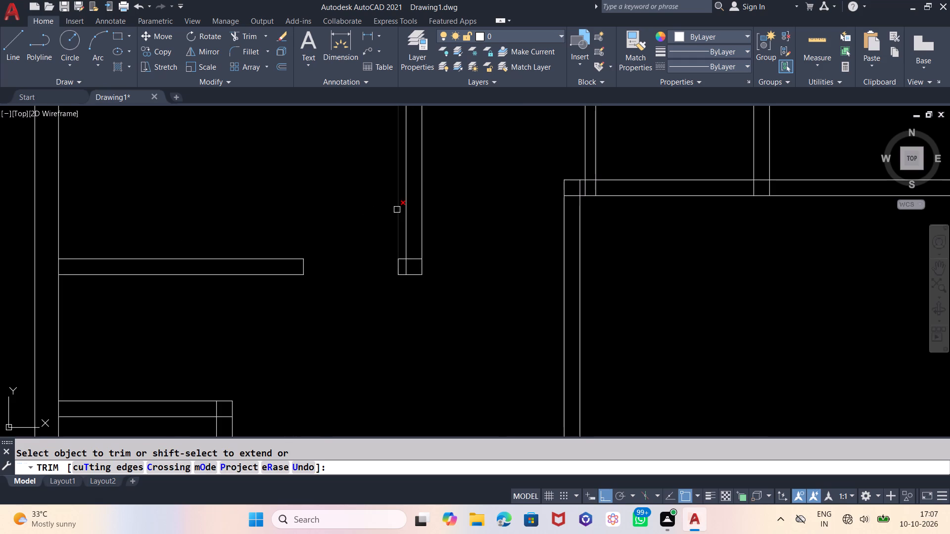
{"action": "left_click", "coordinate": [397, 210]}
{"action": "left_click", "coordinate": [416, 261]}
{"action": "left_click", "coordinate": [408, 267]}
Trim the top outer wall's inner face between the faces of the top-left room's vertical partition to open the wall junction.
{"action": "scroll", "coordinate": [427, 308], "scroll_direction": "down", "scroll_amount": 2}
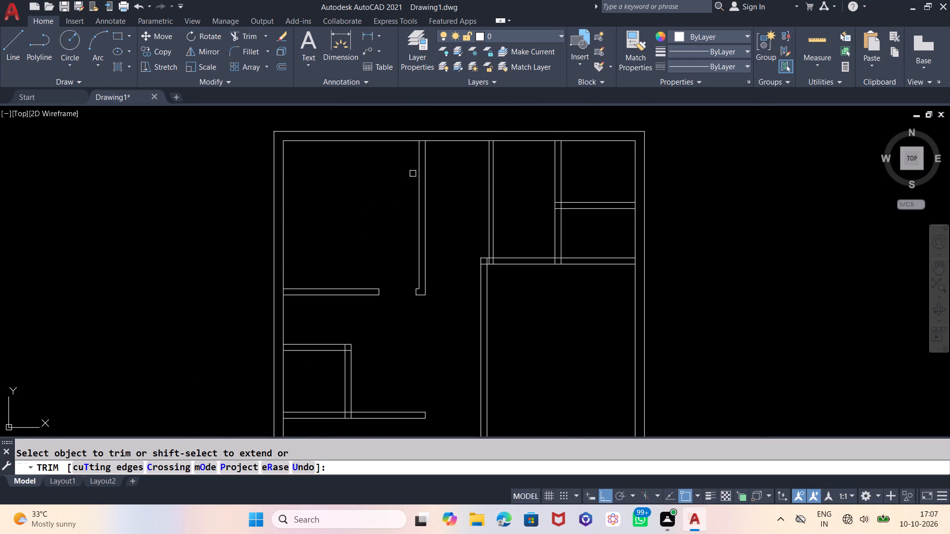
{"action": "scroll", "coordinate": [423, 135], "scroll_direction": "up", "scroll_amount": 3}
{"action": "left_click", "coordinate": [420, 156]}
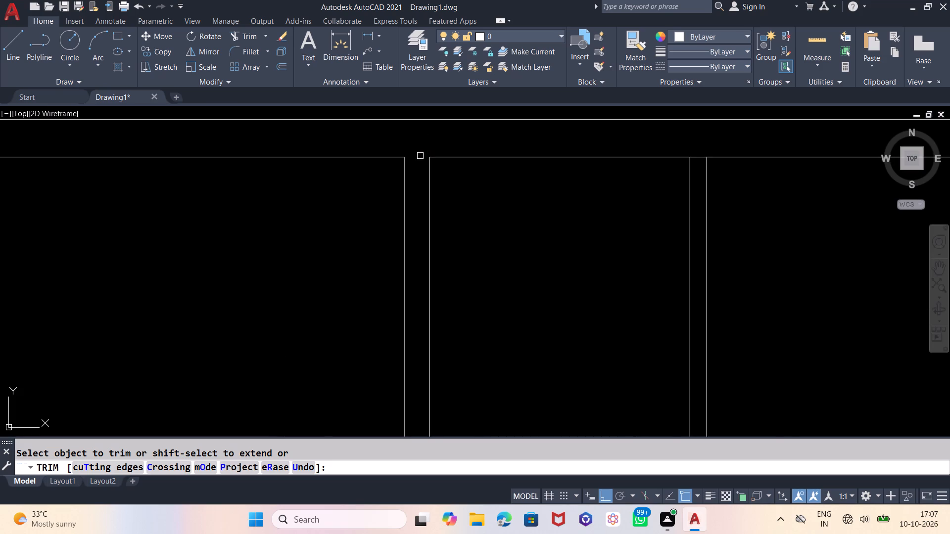
Trim the left outer wall's inner face between the two faces of the top-left room's lower partition to open the wall junction.
{"action": "scroll", "coordinate": [468, 119], "scroll_direction": "down", "scroll_amount": 3}
{"action": "scroll", "coordinate": [321, 278], "scroll_direction": "up", "scroll_amount": 2}
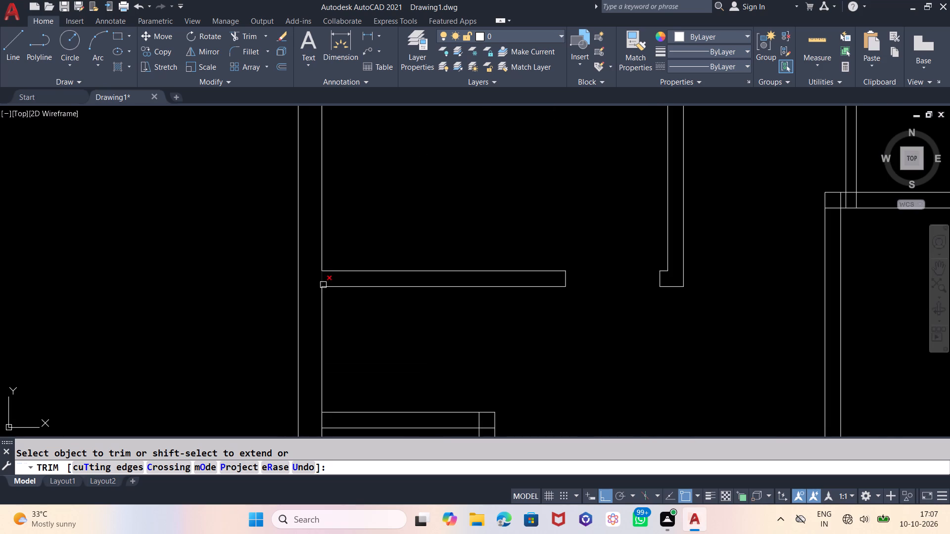
{"action": "left_click", "coordinate": [324, 277]}
{"action": "scroll", "coordinate": [265, 244], "scroll_direction": "down", "scroll_amount": 1}
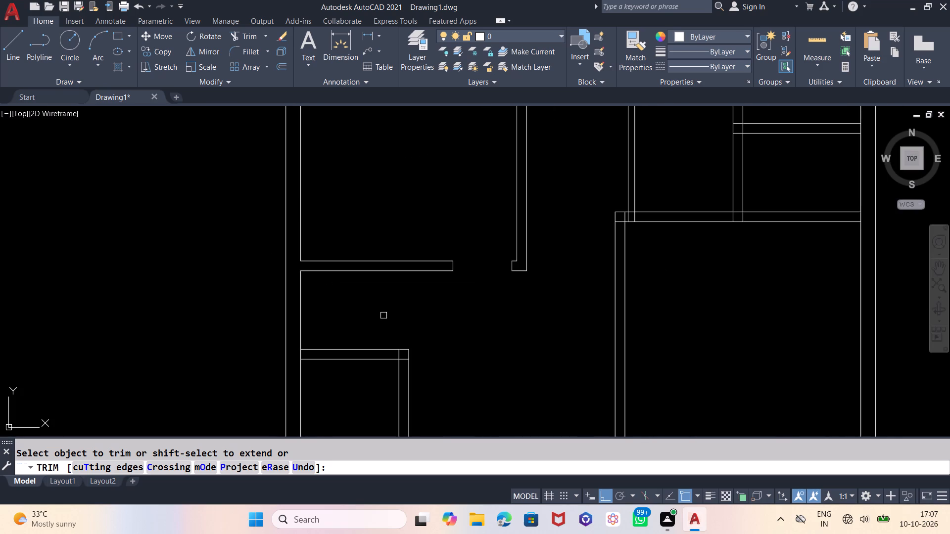
{"action": "key", "text": "Escape"}
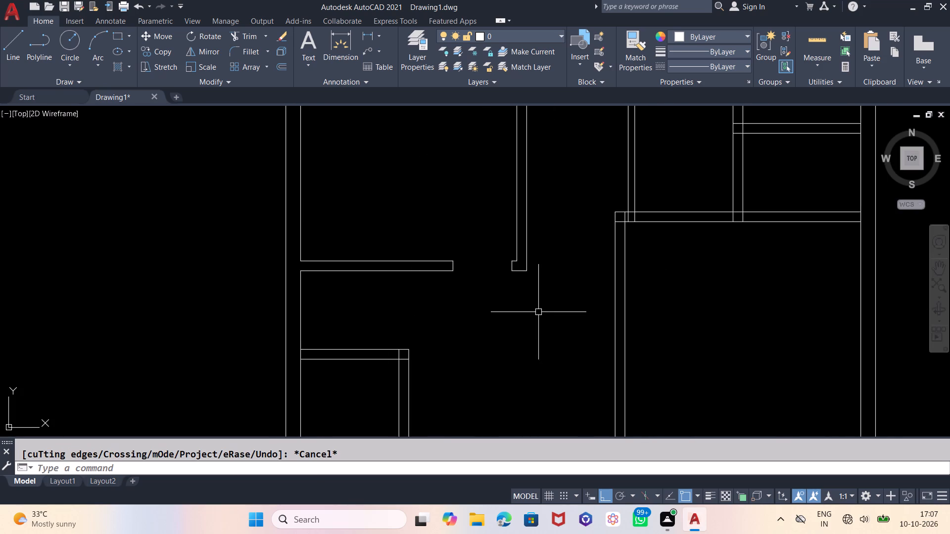
Draw a vertical line about 1'-5.5" long across the top outer wall, starting from the passage-side face of the middle room's left partition.
{"action": "middle_click_drag", "start_coordinate": [538, 312], "coordinate": [440, 418]}
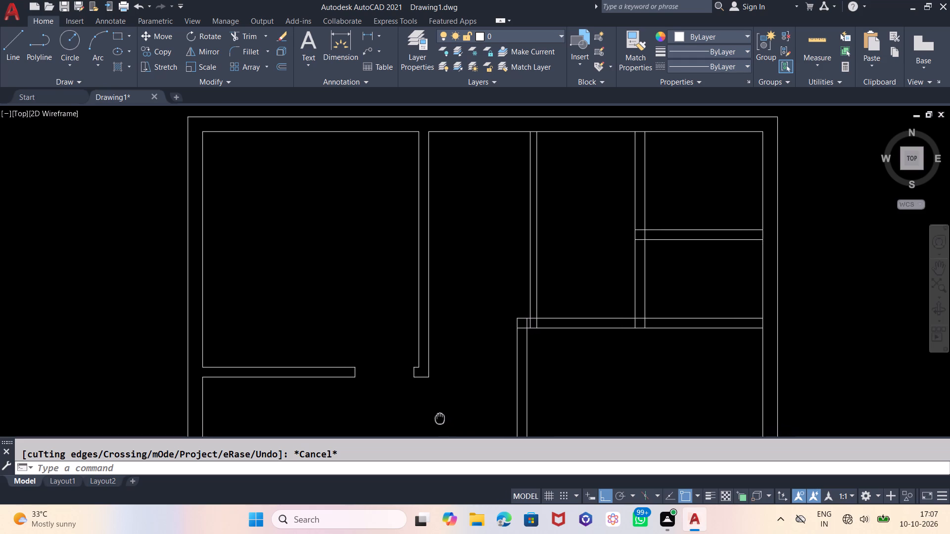
{"action": "middle_click_drag", "start_coordinate": [440, 418], "coordinate": [396, 426]}
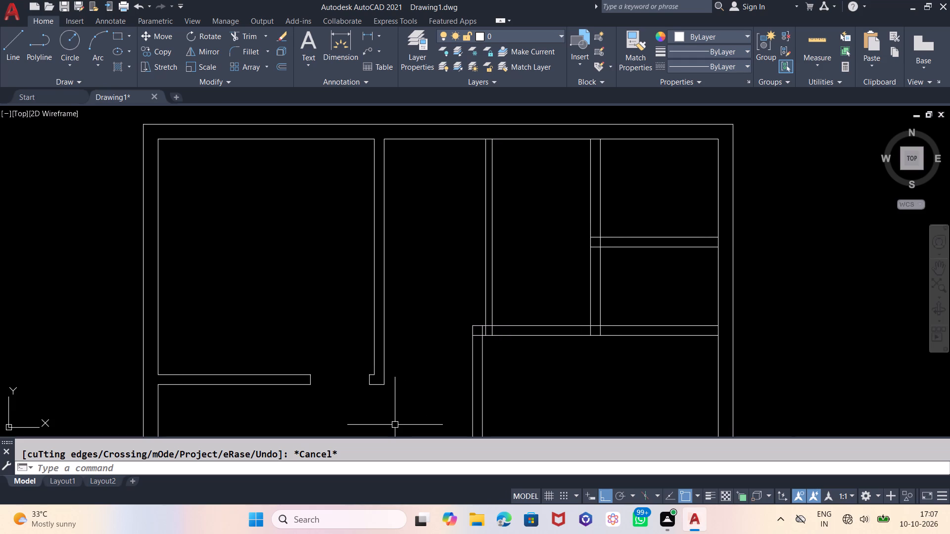
{"action": "middle_click_drag", "start_coordinate": [430, 305], "coordinate": [414, 374]}
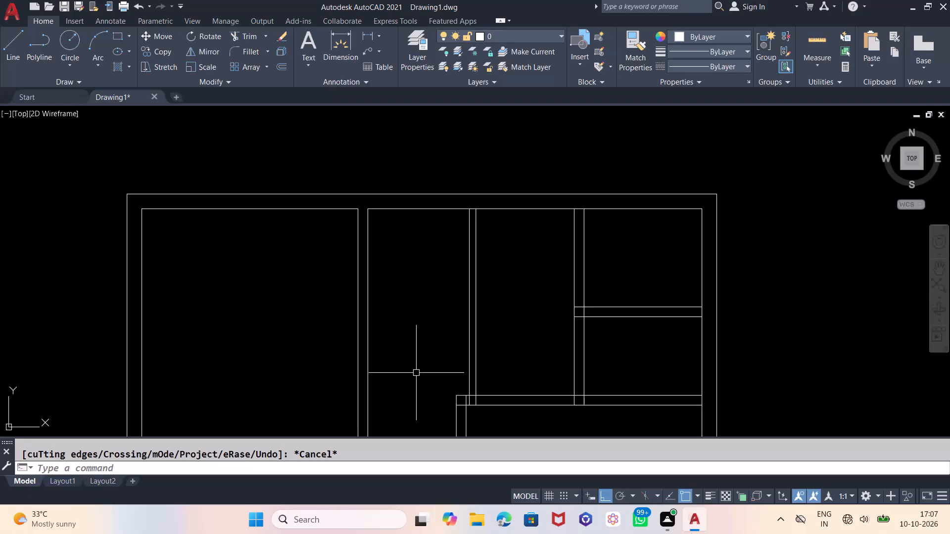
{"action": "key", "text": "l"}
{"action": "key", "text": "Return"}
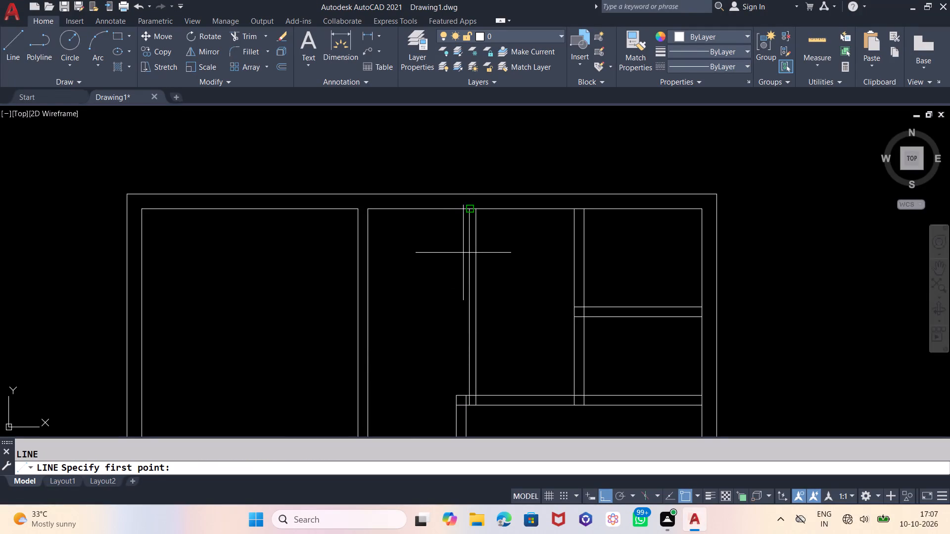
{"action": "left_click", "coordinate": [470, 211]}
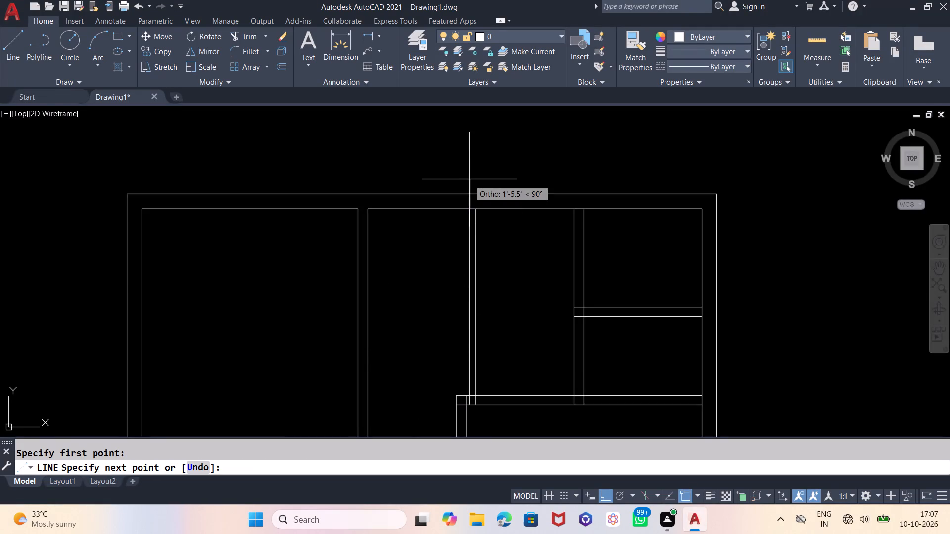
{"action": "left_click", "coordinate": [469, 179]}
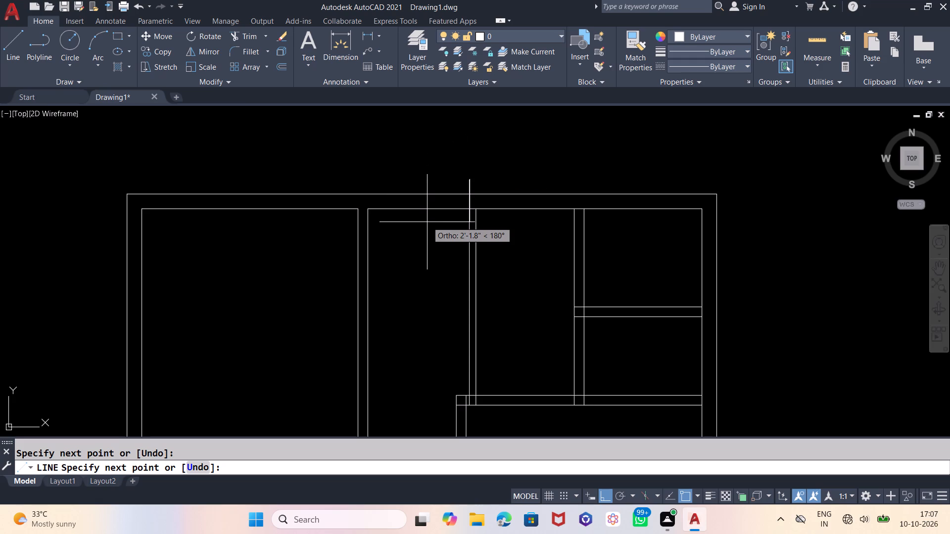
{"action": "key", "text": "Escape"}
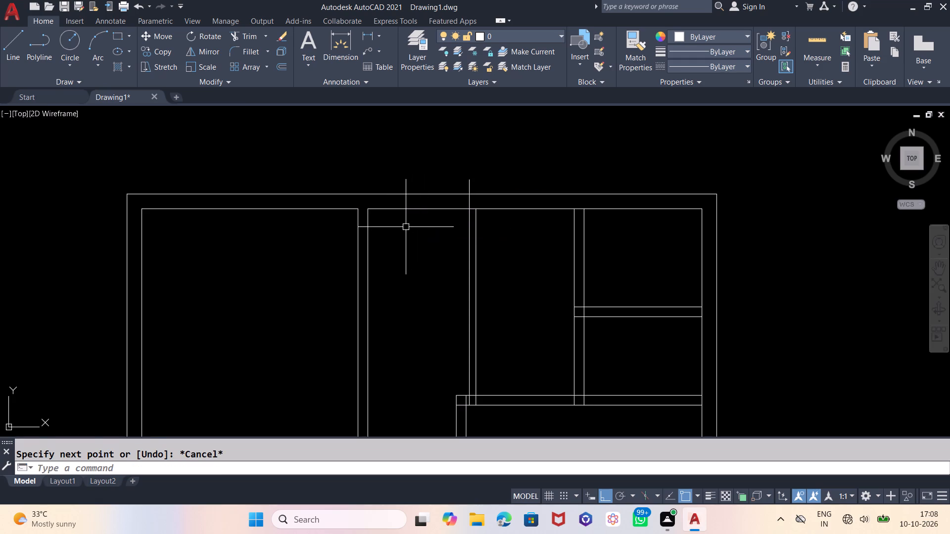
Draw a vertical line across the top outer wall, starting at the passage-side face of the top-left room's vertical partition.
{"action": "key", "text": "l"}
{"action": "key", "text": "Return"}
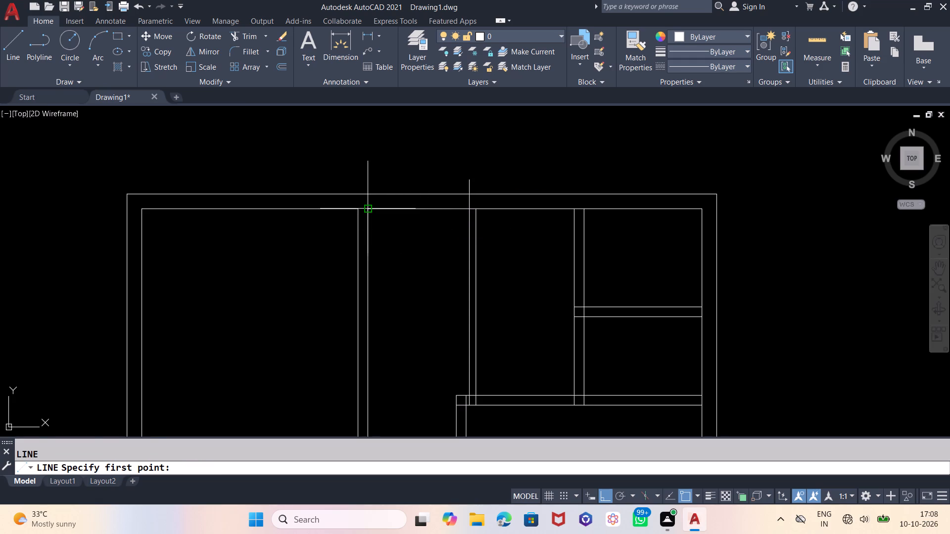
{"action": "left_click", "coordinate": [366, 212]}
{"action": "left_click", "coordinate": [369, 172]}
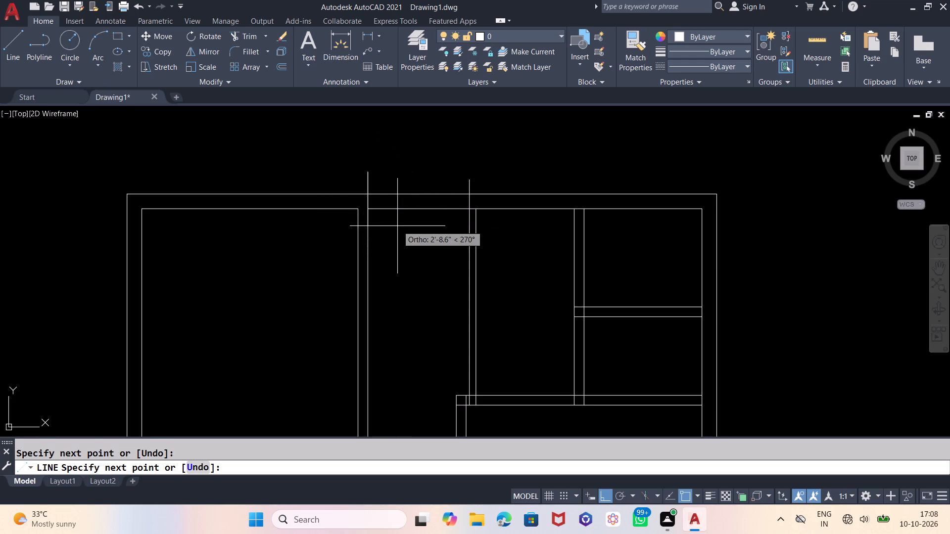
{"action": "key", "text": "Escape"}
Offset both vertical lines crossing the top outer wall 3" inward toward the middle of the passage.
{"action": "key", "text": "o"}
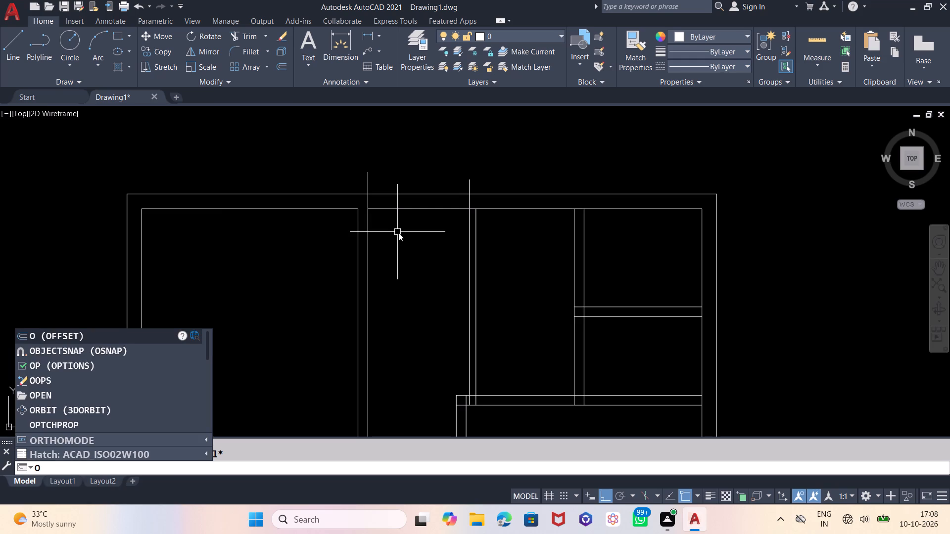
{"action": "key", "text": "Return"}
{"action": "key", "text": "3"}
{"action": "key", "text": "Return"}
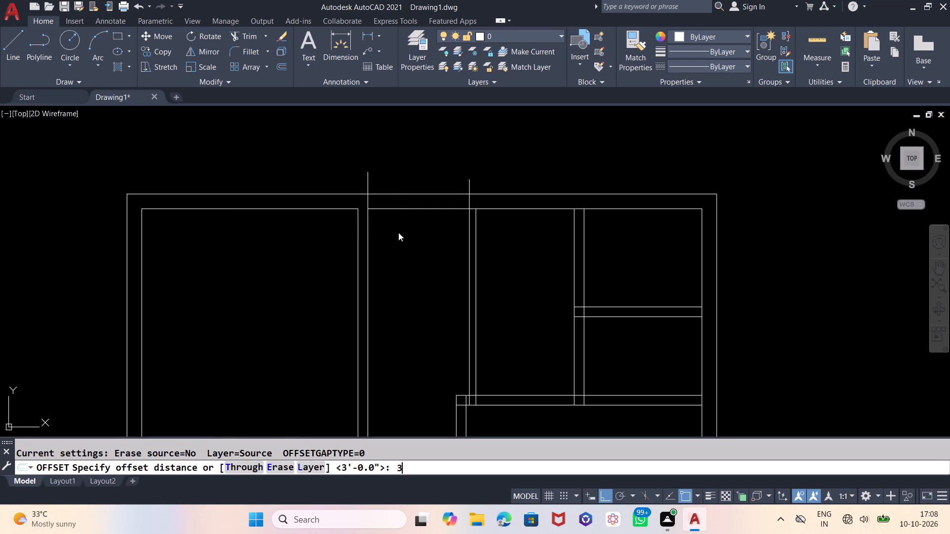
{"action": "left_click", "coordinate": [366, 173]}
{"action": "left_click", "coordinate": [445, 174]}
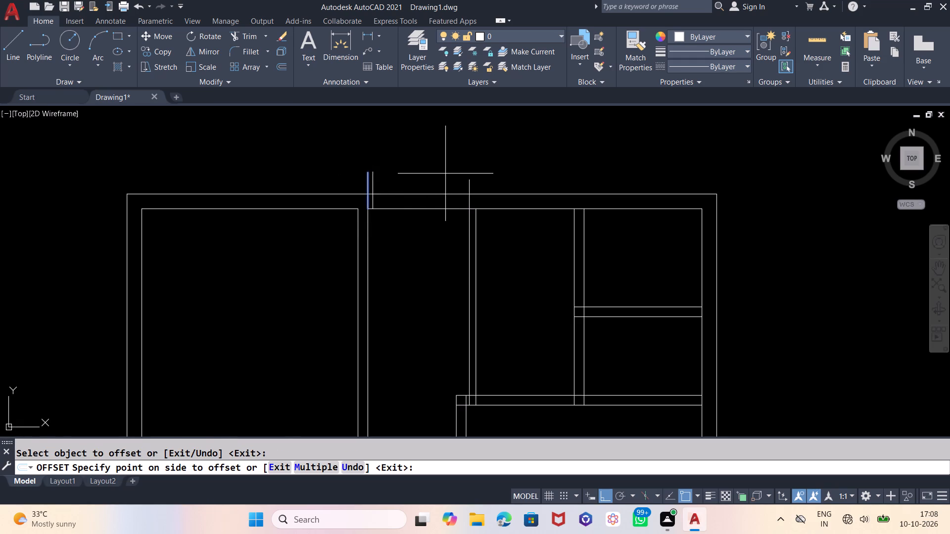
{"action": "left_click", "coordinate": [468, 183]}
{"action": "left_click", "coordinate": [446, 184]}
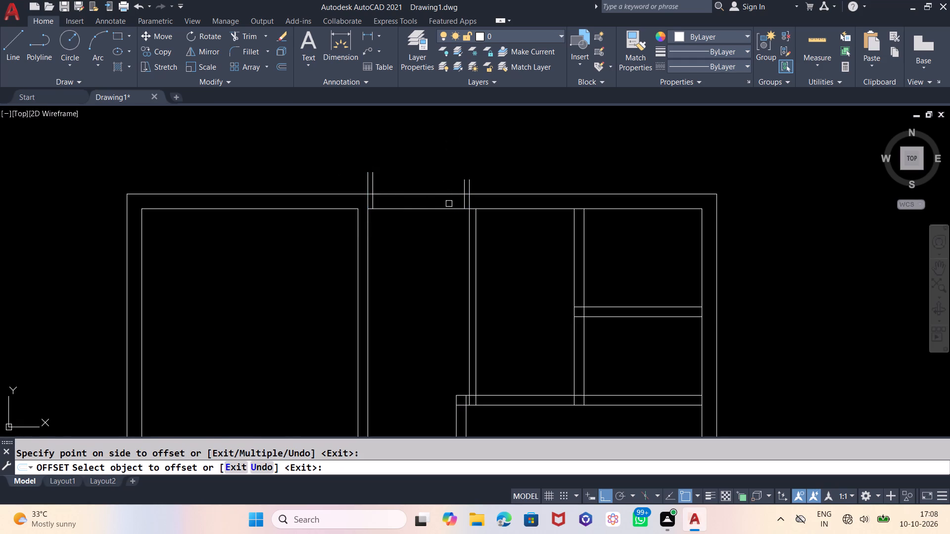
{"action": "key", "text": "Escape"}
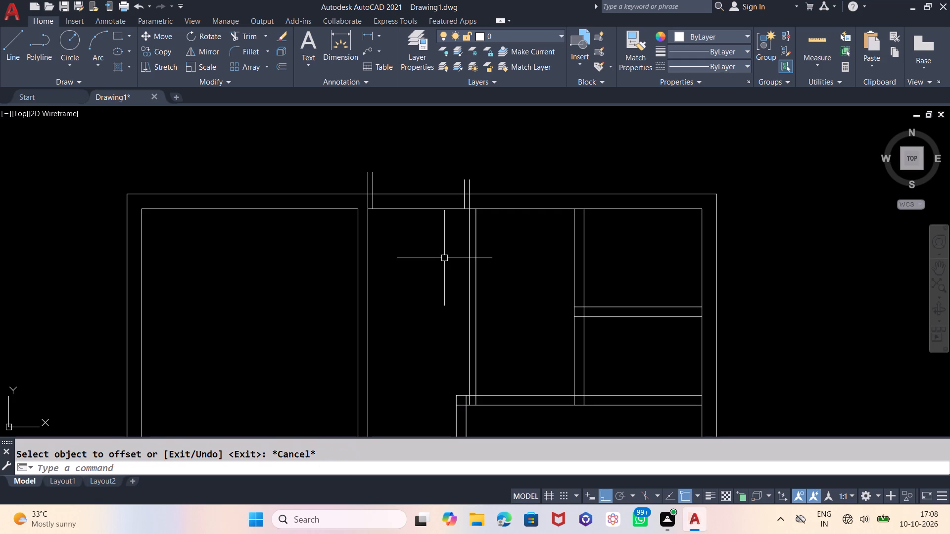
Offset the 3"-inset line beside the middle room 4' toward the top-left room to mark the entrance opening width.
{"action": "key", "text": "o"}
{"action": "key", "text": "Return"}
{"action": "key", "text": "4"}
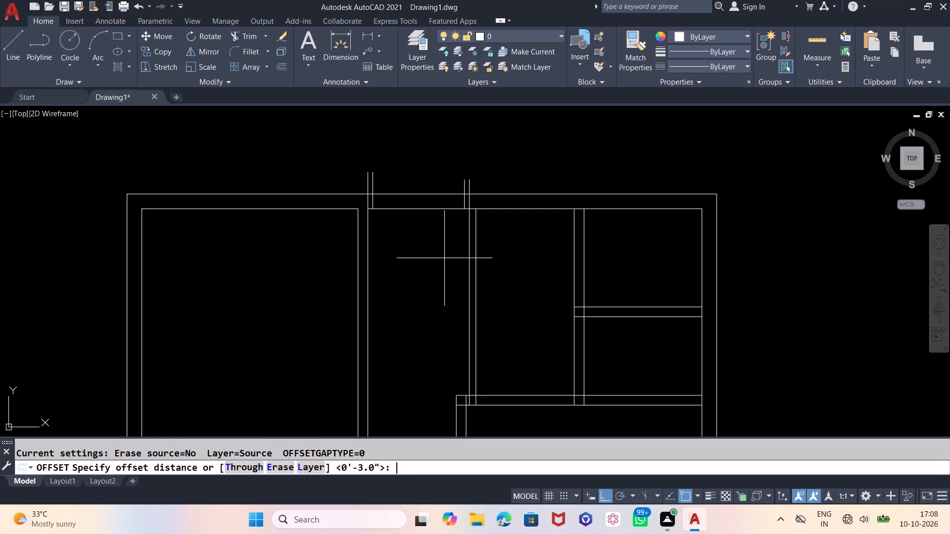
{"action": "key", "text": "l"}
{"action": "key", "text": "BackSpace"}
{"action": "key", "text": "apostrophe"}
{"action": "key", "text": "Return"}
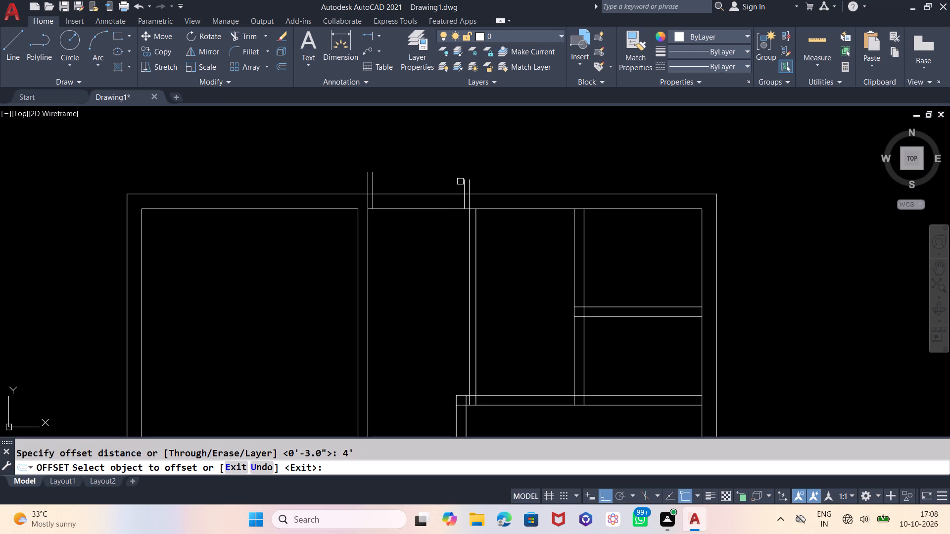
{"action": "left_click", "coordinate": [464, 182]}
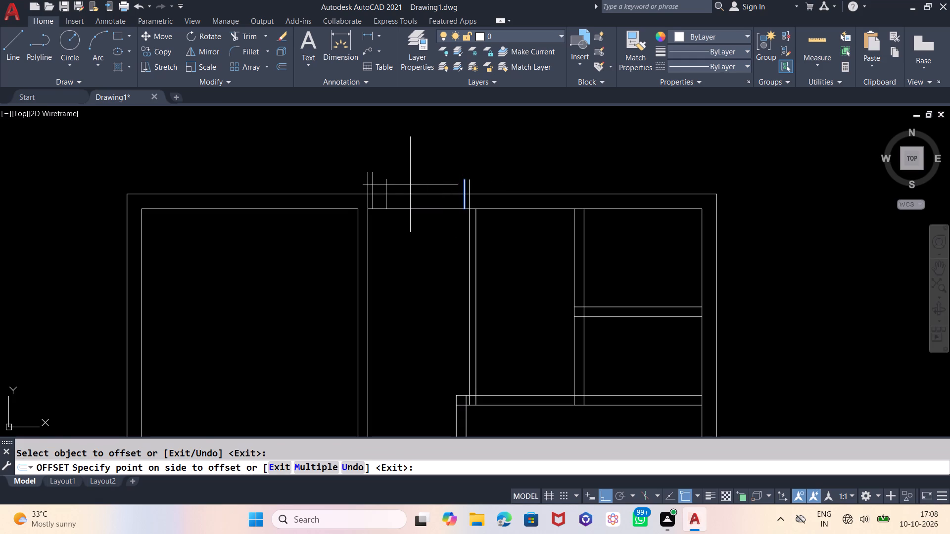
{"action": "left_click", "coordinate": [407, 184]}
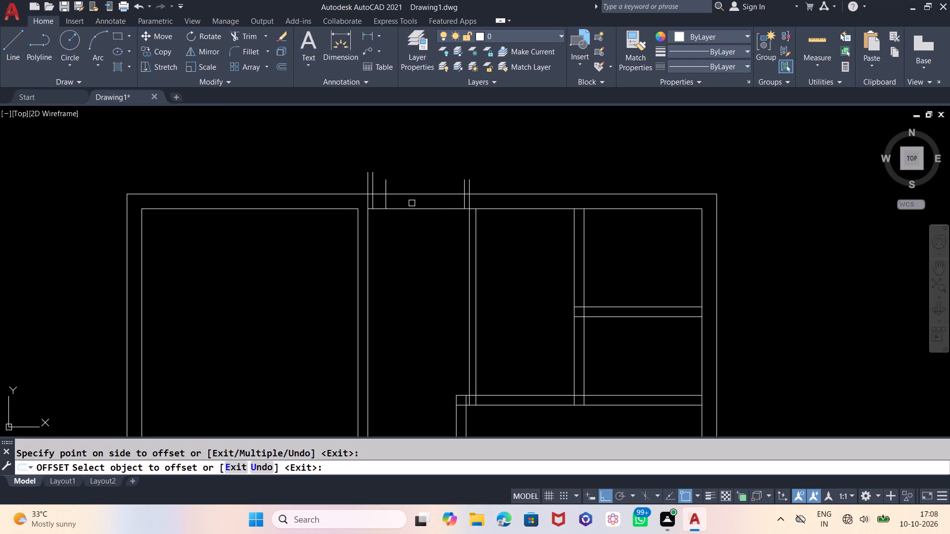
{"action": "key", "text": "Escape"}
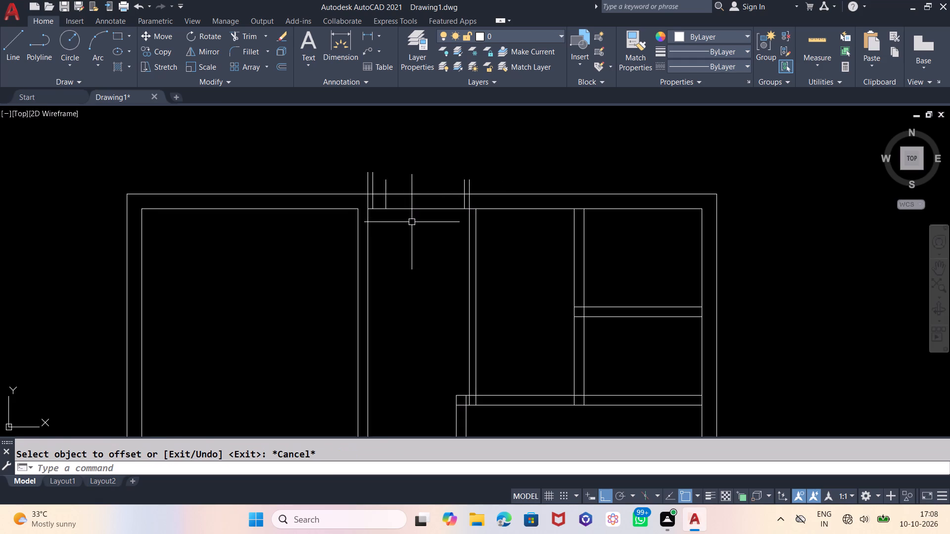
Trim both faces of the top outer wall between the two jamb lines to cut the 4' entrance opening.
{"action": "type", "text": "TR"}
{"action": "key", "text": "Return"}
{"action": "key", "text": "Return"}
{"action": "left_click", "coordinate": [412, 222]}
{"action": "left_click", "coordinate": [419, 185]}
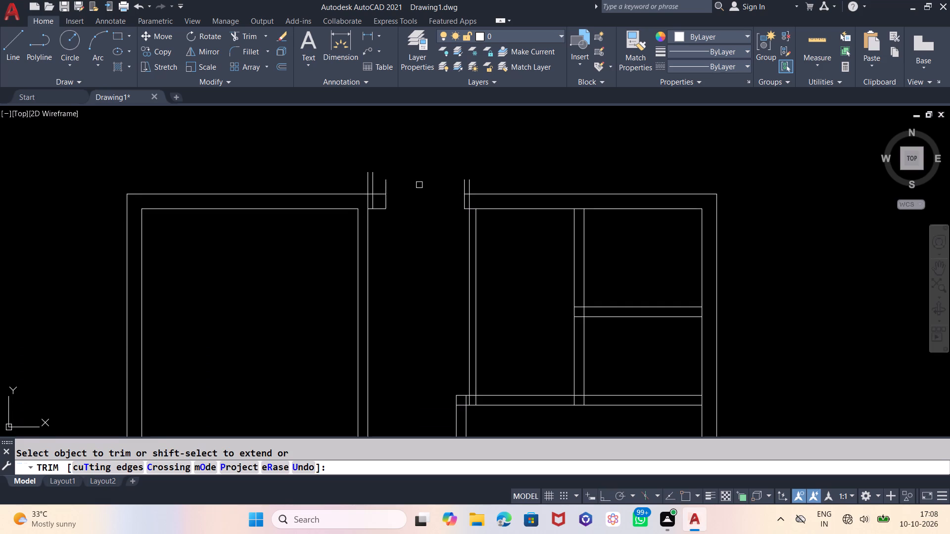
Trim the line ends projecting above the top outer wall and remove the extra construction lines inside it beside the entrance opening.
{"action": "left_click", "coordinate": [398, 188]}
{"action": "left_click", "coordinate": [365, 185]}
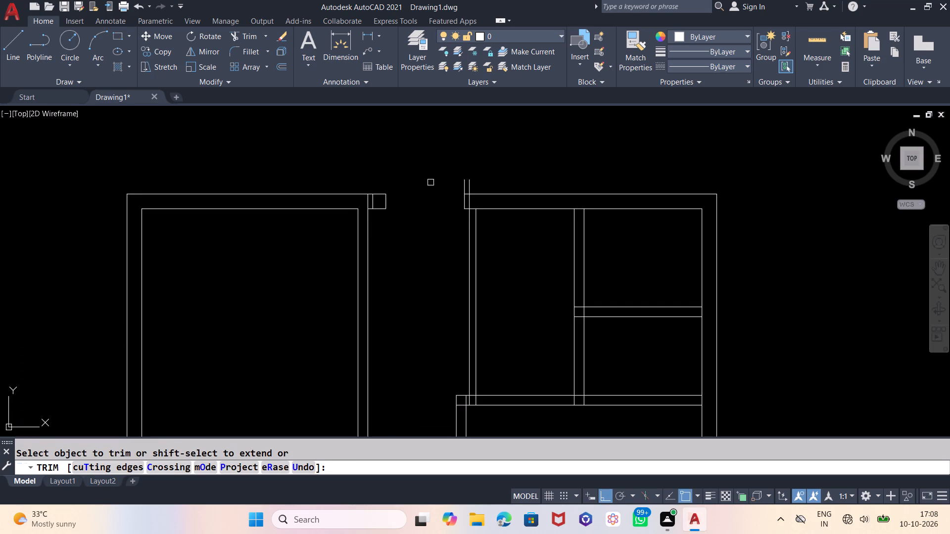
{"action": "left_click_drag", "start_coordinate": [432, 182], "coordinate": [453, 182]}
{"action": "left_click", "coordinate": [479, 181]}
{"action": "left_click", "coordinate": [457, 184]}
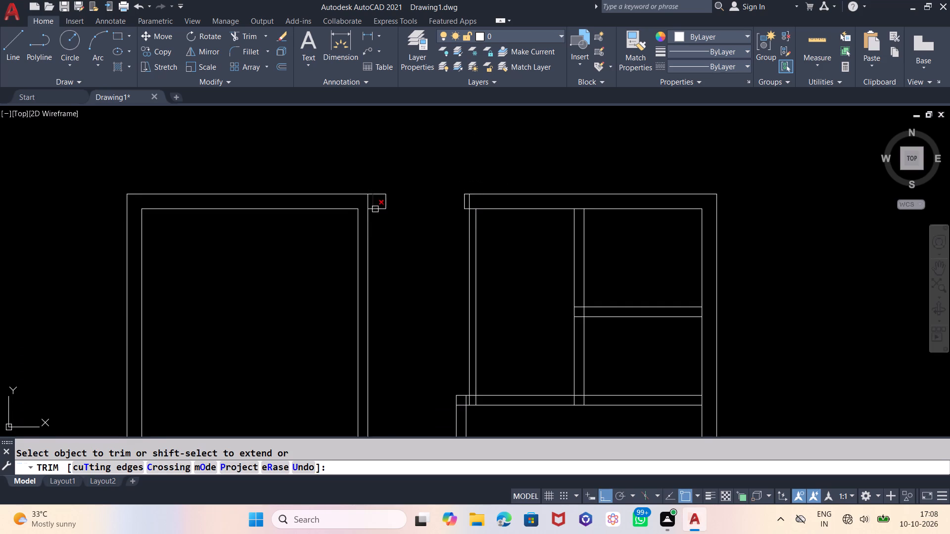
{"action": "left_click", "coordinate": [369, 200]}
{"action": "left_click", "coordinate": [371, 200]}
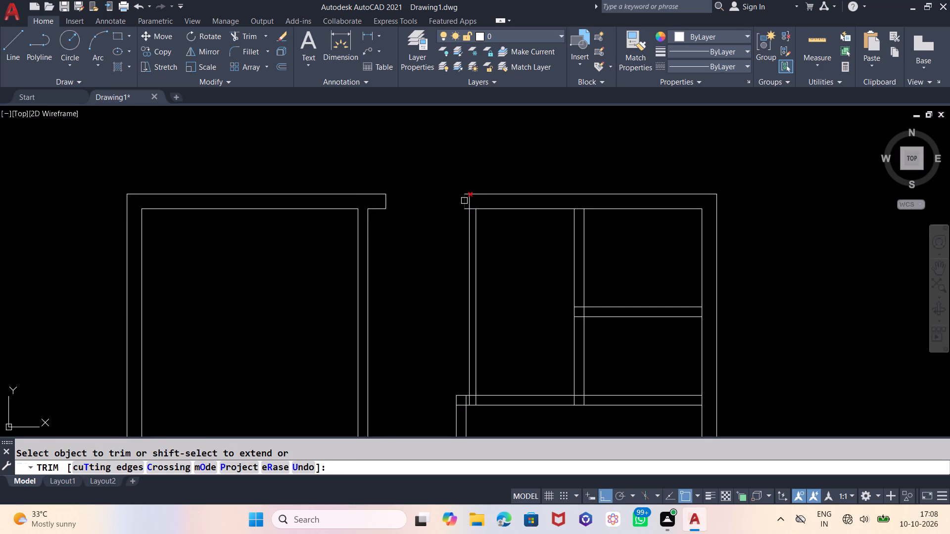
{"action": "left_click", "coordinate": [472, 201]}
Trim the top outer wall's inner face between the faces of the middle room's left partition to open the junction.
{"action": "scroll", "coordinate": [475, 204], "scroll_direction": "up", "scroll_amount": 2}
{"action": "left_click", "coordinate": [470, 215]}
{"action": "scroll", "coordinate": [465, 144], "scroll_direction": "down", "scroll_amount": 2}
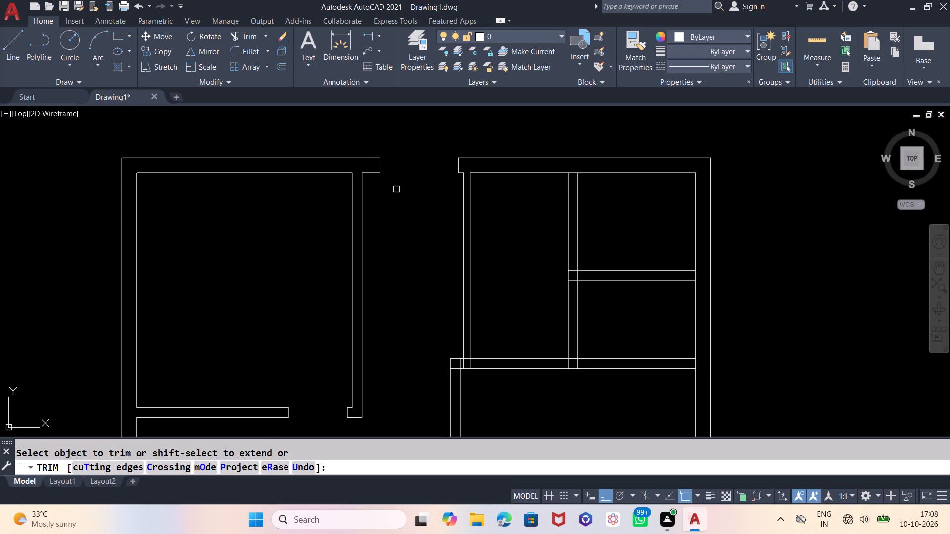
{"action": "key", "text": "Escape"}
Offset the upper face of the middle room's lower partition 4' upward into the room.
{"action": "key", "text": "o"}
{"action": "key", "text": "Return"}
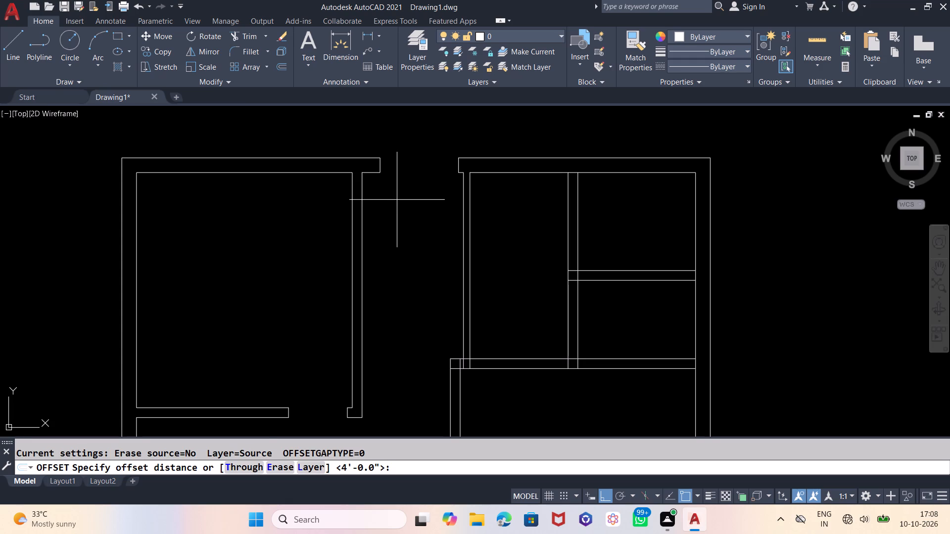
{"action": "key", "text": "4"}
{"action": "key", "text": "apostrophe"}
{"action": "key", "text": "Return"}
{"action": "scroll", "coordinate": [459, 359], "scroll_direction": "up", "scroll_amount": 1}
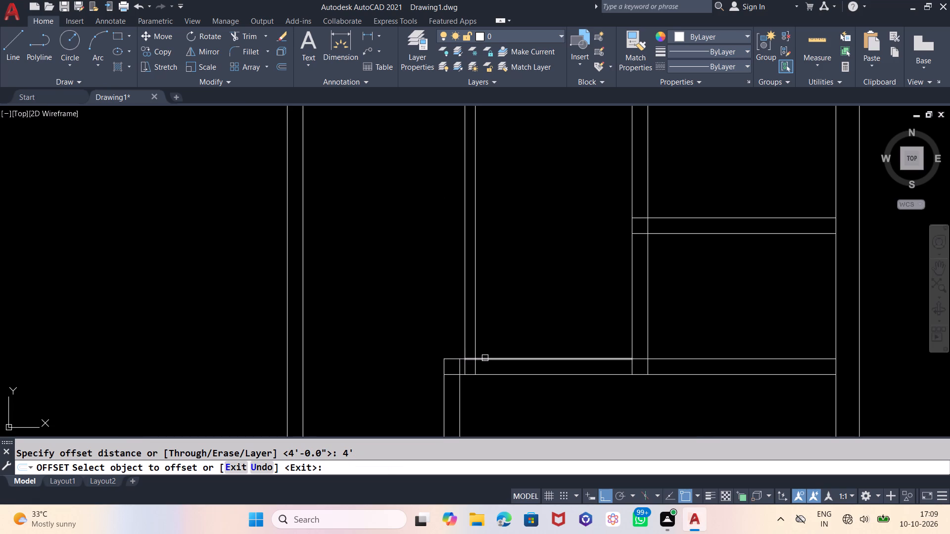
{"action": "left_click", "coordinate": [485, 358]}
{"action": "left_click", "coordinate": [495, 289]}
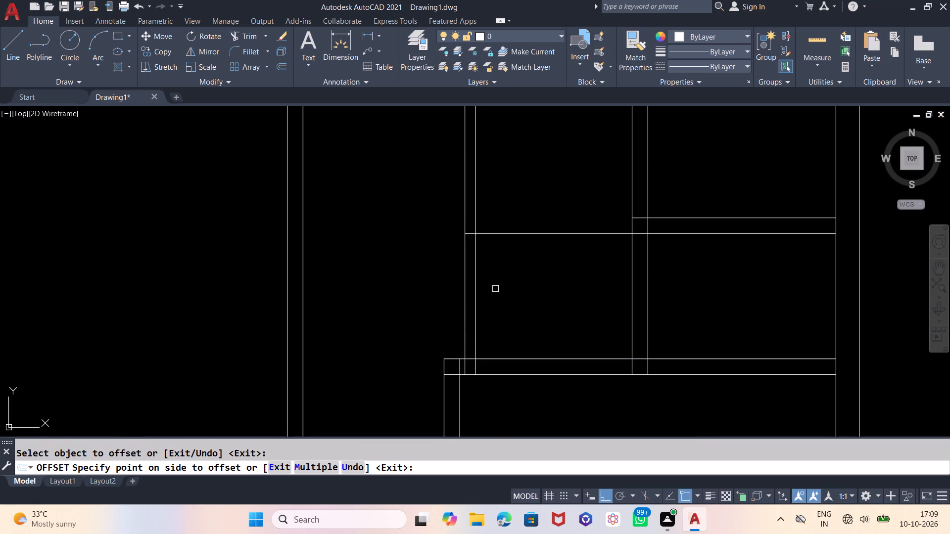
{"action": "key", "text": "Escape"}
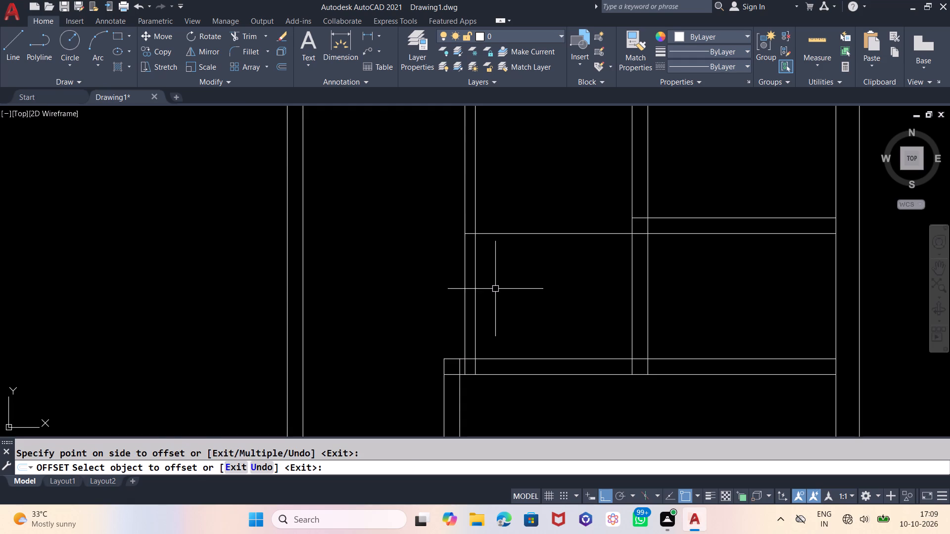
Trim the middle room's left partition faces below the 4' offset line, and trim that line between the left and right partitions.
{"action": "type", "text": "TR"}
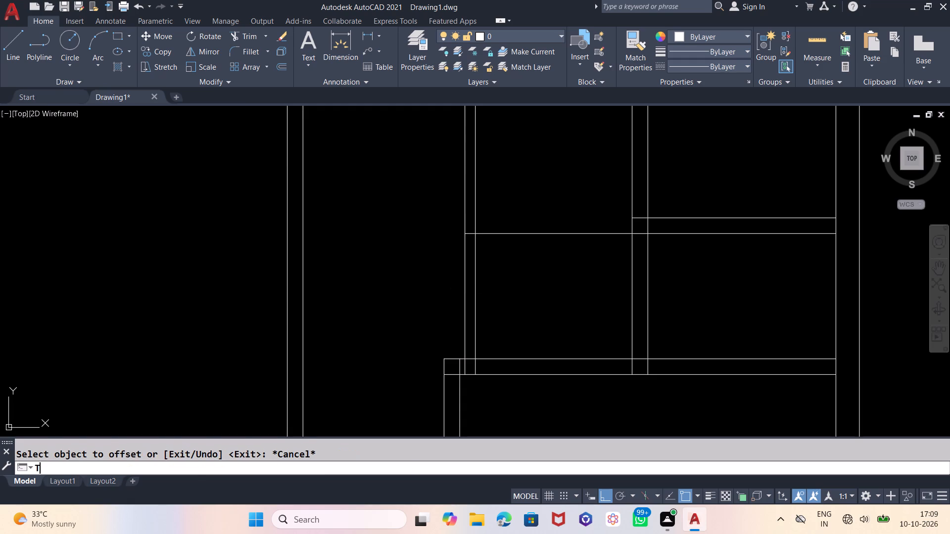
{"action": "key", "text": "Return"}
{"action": "key", "text": "Return"}
{"action": "left_click", "coordinate": [495, 289]}
{"action": "left_click", "coordinate": [456, 299]}
{"action": "left_click", "coordinate": [547, 258]}
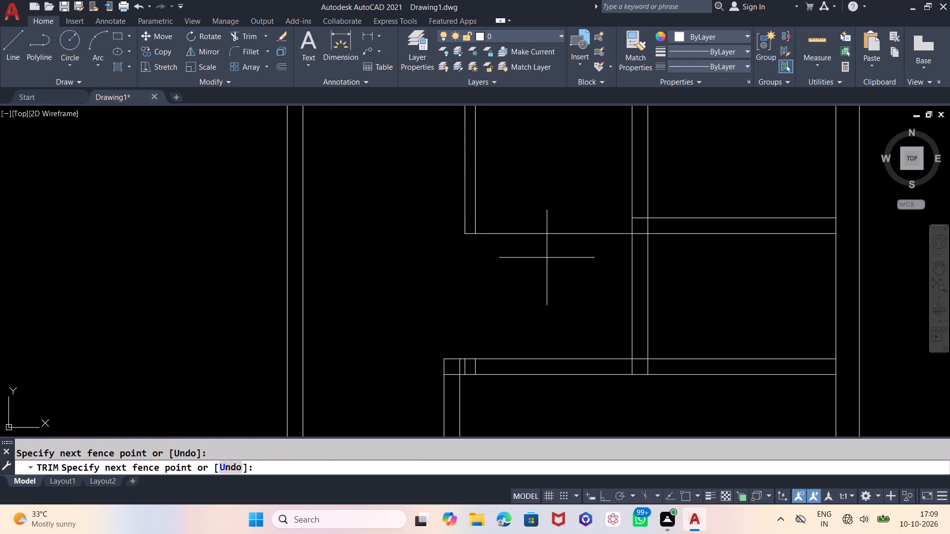
{"action": "left_click", "coordinate": [548, 219]}
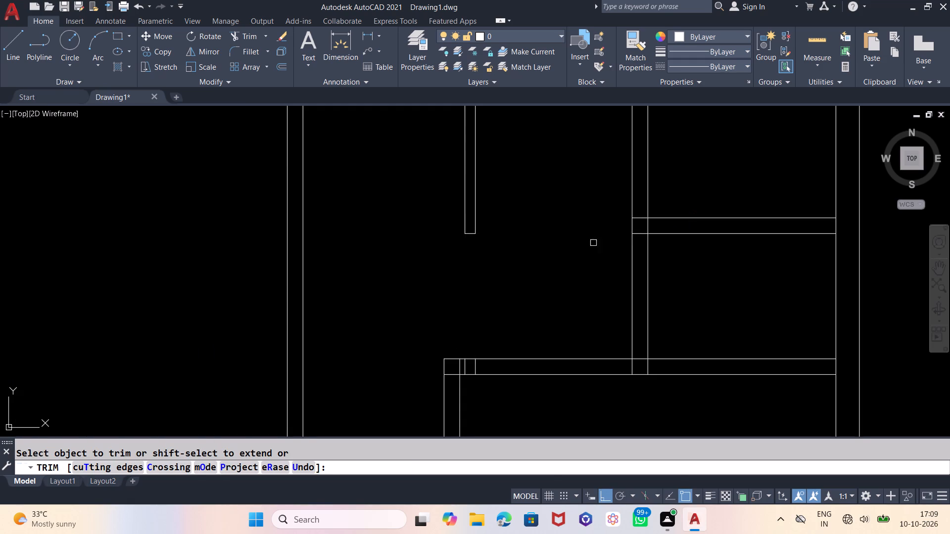
Trim the leftover short lines and the inner face's overrun at the left corner of the middle room's lower partition.
{"action": "scroll", "coordinate": [470, 371], "scroll_direction": "up", "scroll_amount": 2}
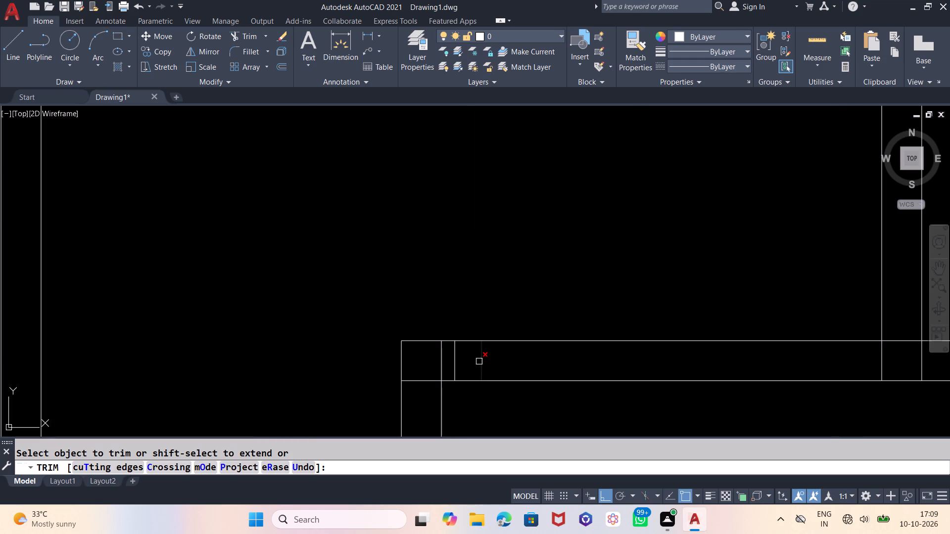
{"action": "left_click", "coordinate": [490, 357]}
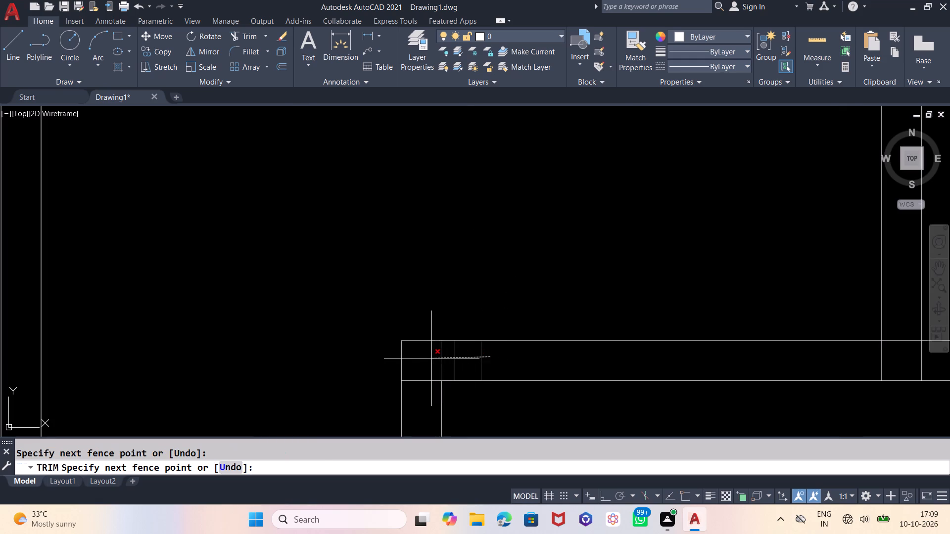
{"action": "left_click", "coordinate": [431, 358]}
{"action": "left_click_drag", "start_coordinate": [429, 359], "coordinate": [428, 368]}
{"action": "left_click", "coordinate": [423, 397]}
{"action": "scroll", "coordinate": [499, 243], "scroll_direction": "down", "scroll_amount": 2}
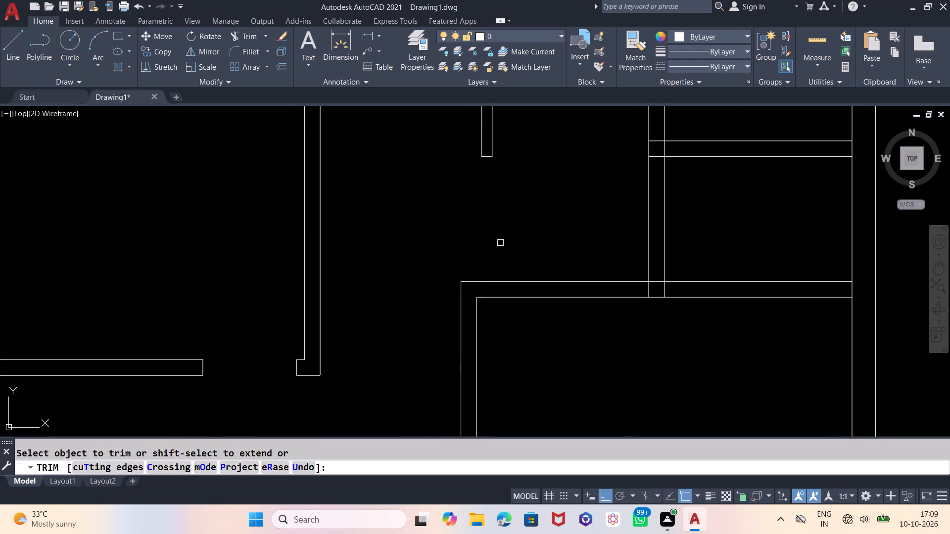
{"action": "scroll", "coordinate": [486, 231], "scroll_direction": "down", "scroll_amount": 2}
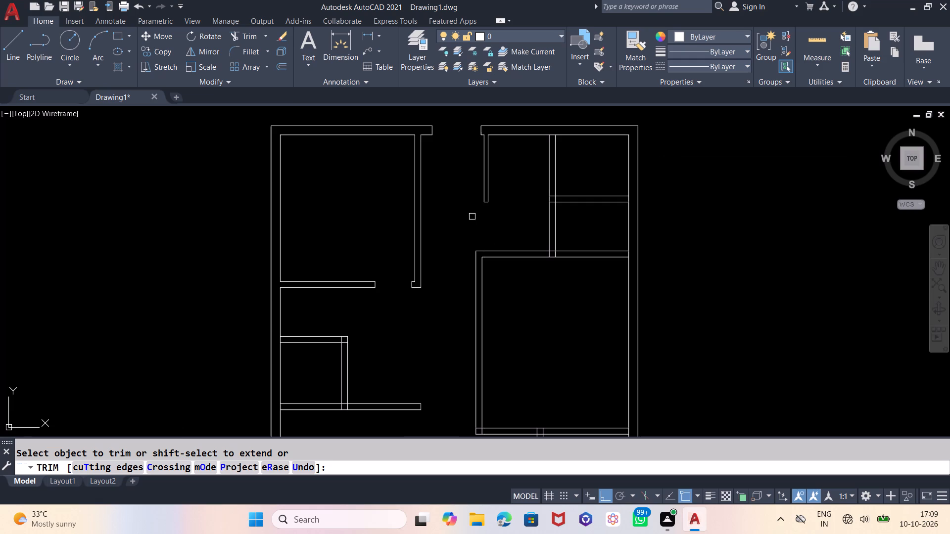
{"action": "scroll", "coordinate": [472, 216], "scroll_direction": "down", "scroll_amount": 2}
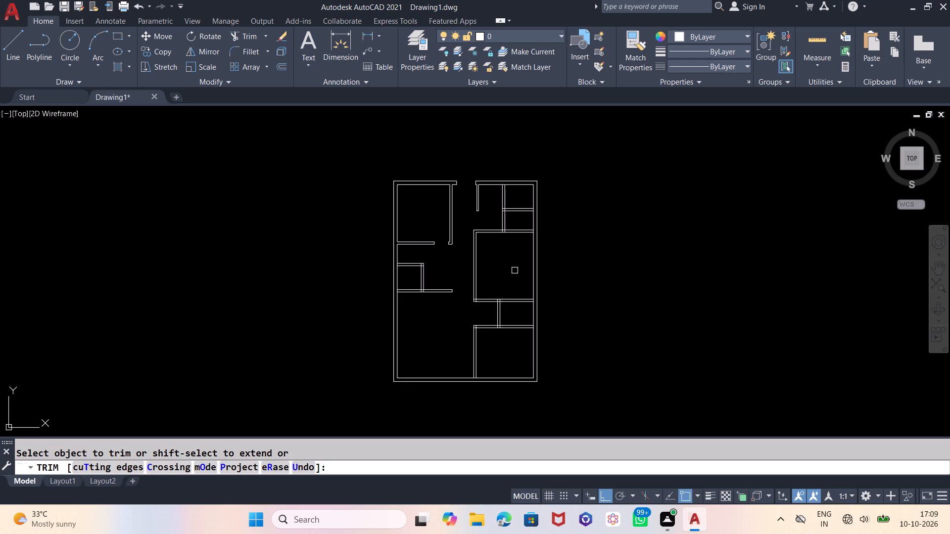
{"action": "key", "text": "Escape"}
Offset the top outer wall's inner face 6" down into the rooms beside the entrance, and erase the stray copy inside the wall.
{"action": "scroll", "coordinate": [497, 196], "scroll_direction": "up", "scroll_amount": 2}
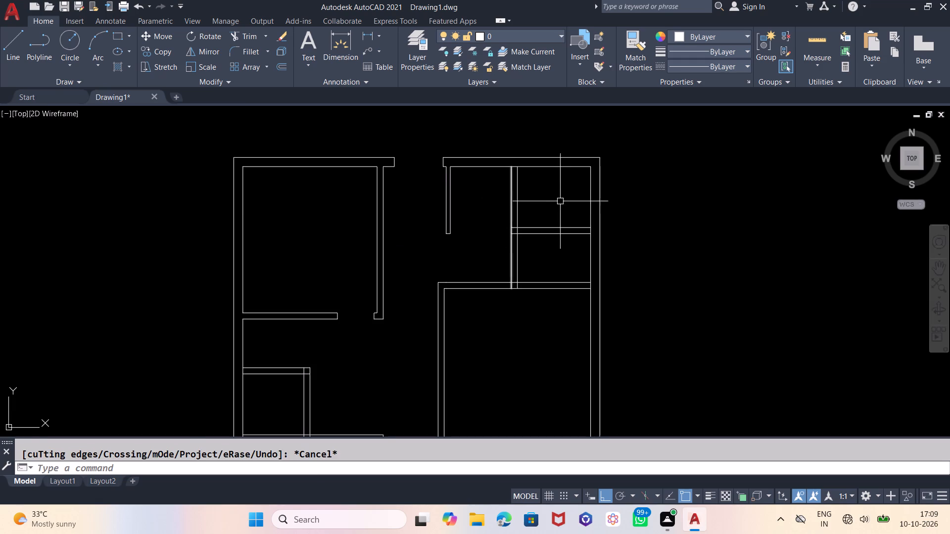
{"action": "middle_click_drag", "start_coordinate": [577, 207], "coordinate": [543, 217]}
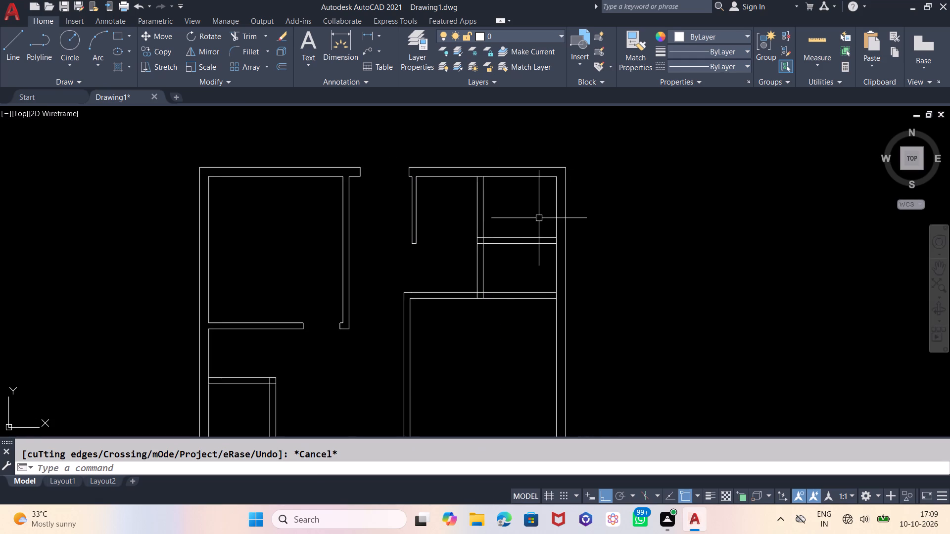
{"action": "key", "text": "o"}
{"action": "key", "text": "Return"}
{"action": "key", "text": "6"}
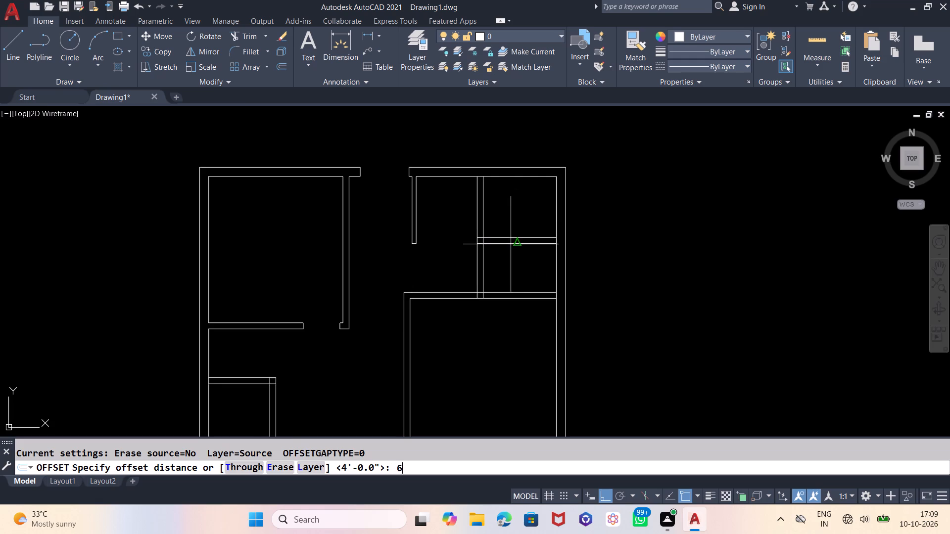
{"action": "key", "text": "Return"}
{"action": "scroll", "coordinate": [479, 189], "scroll_direction": "up", "scroll_amount": 2}
{"action": "left_click", "coordinate": [478, 155]}
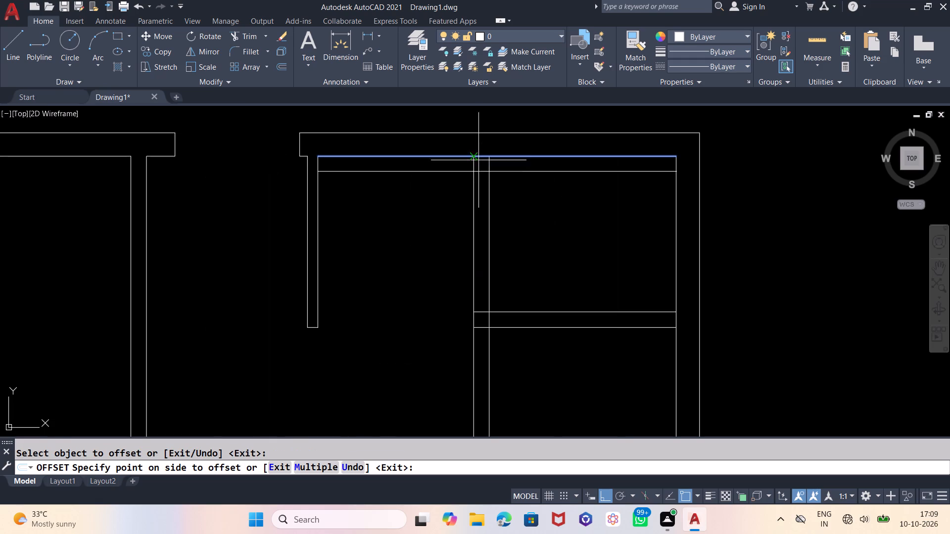
{"action": "left_click", "coordinate": [476, 184]}
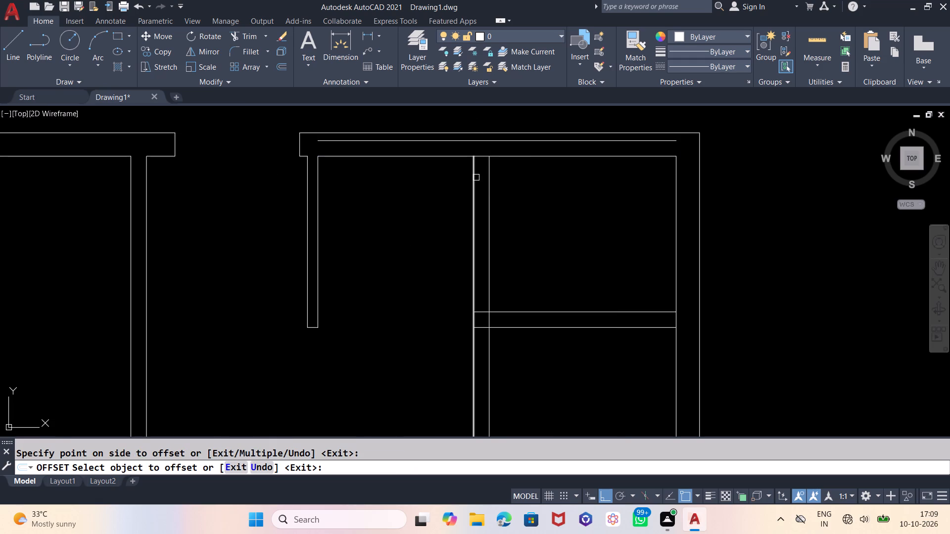
{"action": "left_click", "coordinate": [485, 158]}
{"action": "left_click", "coordinate": [521, 217]}
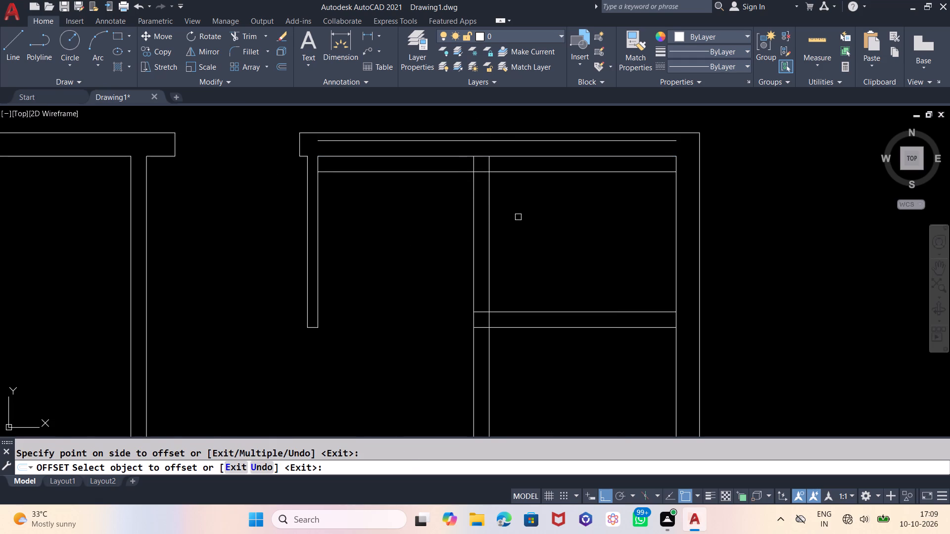
{"action": "key", "text": "Escape"}
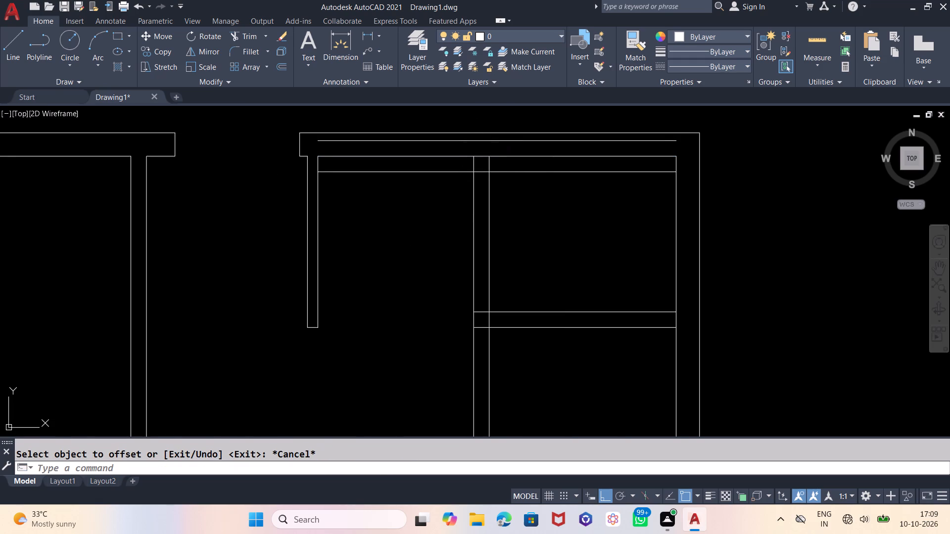
{"action": "left_click", "coordinate": [510, 142]}
{"action": "key", "text": "Delete"}
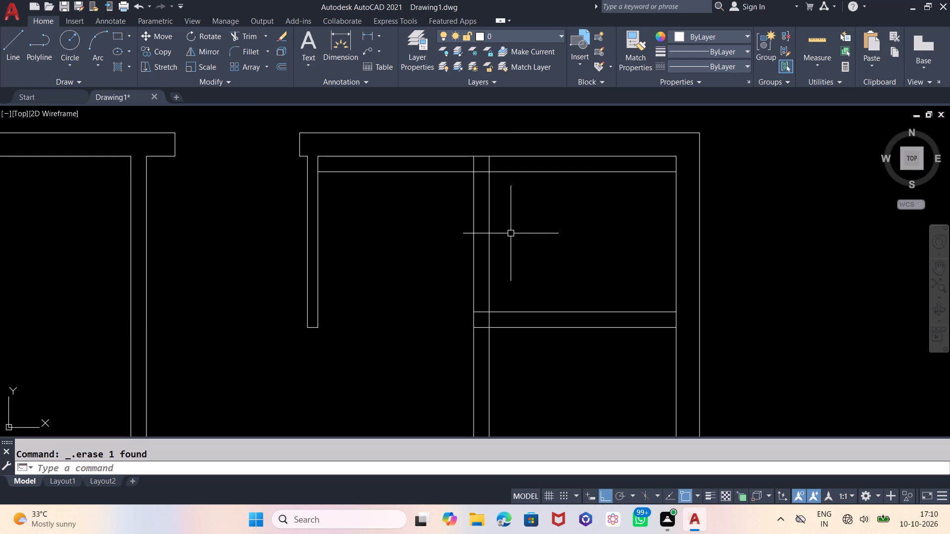
Offset the new line below the top outer wall 30" further down to mark the door's other jamb.
{"action": "key", "text": "o"}
{"action": "key", "text": "Return"}
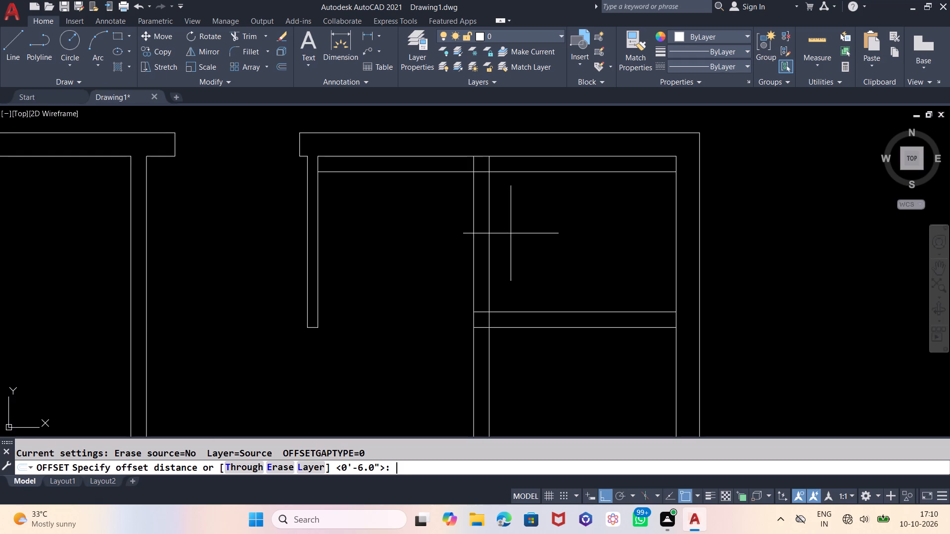
{"action": "key", "text": "2"}
{"action": "key", "text": "BackSpace"}
{"action": "type", "text": "30"}
{"action": "key", "text": "Return"}
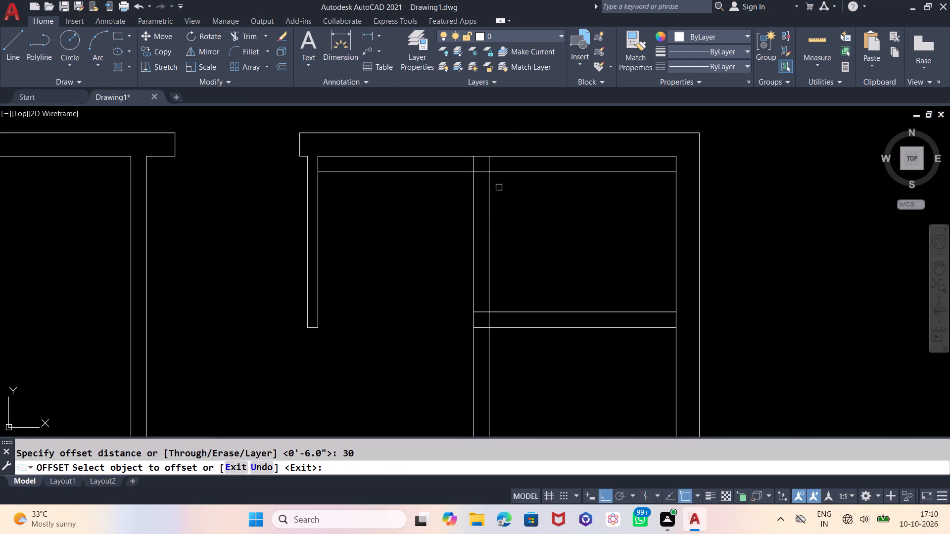
{"action": "left_click", "coordinate": [504, 169]}
{"action": "left_click", "coordinate": [510, 265]}
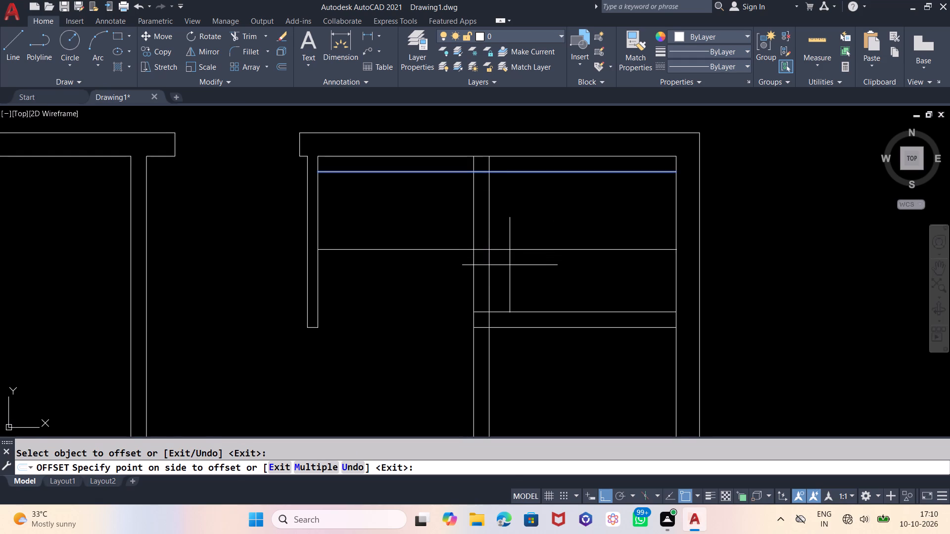
{"action": "key", "text": "Escape"}
Trim both faces of the middle room's right partition between the two jamb lines to cut the door opening.
{"action": "type", "text": "TR"}
{"action": "key", "text": "Return"}
{"action": "key", "text": "Return"}
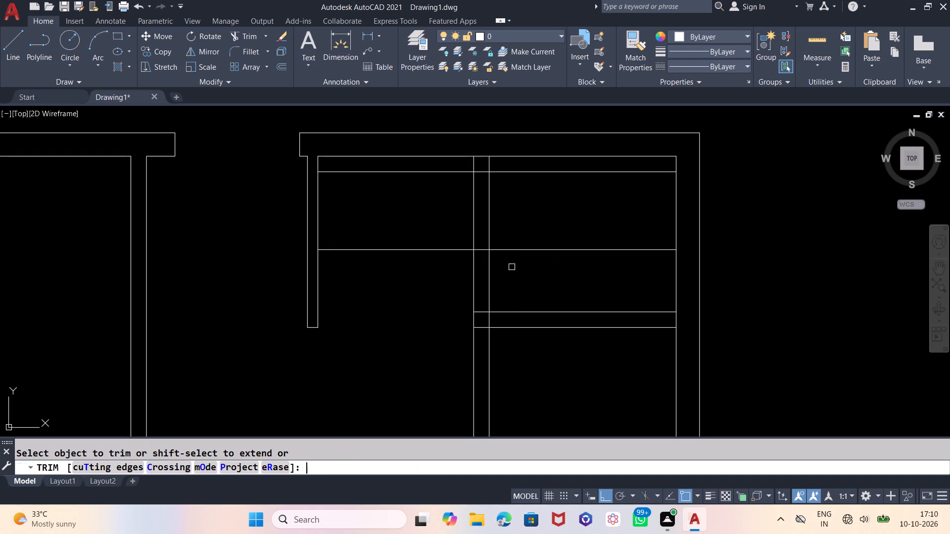
{"action": "left_click", "coordinate": [516, 218]}
{"action": "left_click", "coordinate": [444, 219]}
{"action": "left_click_drag", "start_coordinate": [440, 223], "coordinate": [439, 242]}
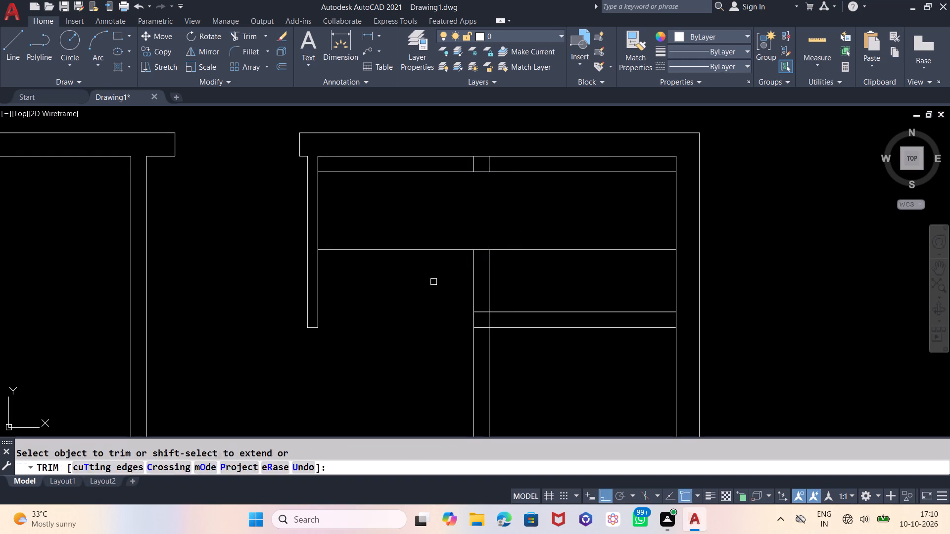
Trim both jamb lines beyond the middle room's right partition so they only cap the wall ends.
{"action": "left_click", "coordinate": [433, 287]}
{"action": "left_click", "coordinate": [440, 240]}
{"action": "left_click_drag", "start_coordinate": [518, 210], "coordinate": [524, 224]}
{"action": "left_click", "coordinate": [538, 269]}
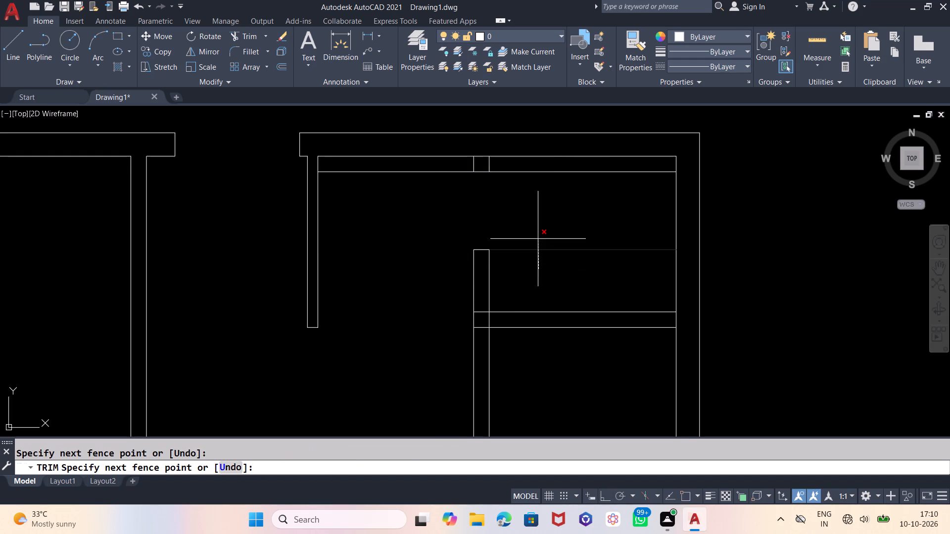
{"action": "left_click", "coordinate": [538, 239]}
{"action": "left_click", "coordinate": [503, 173]}
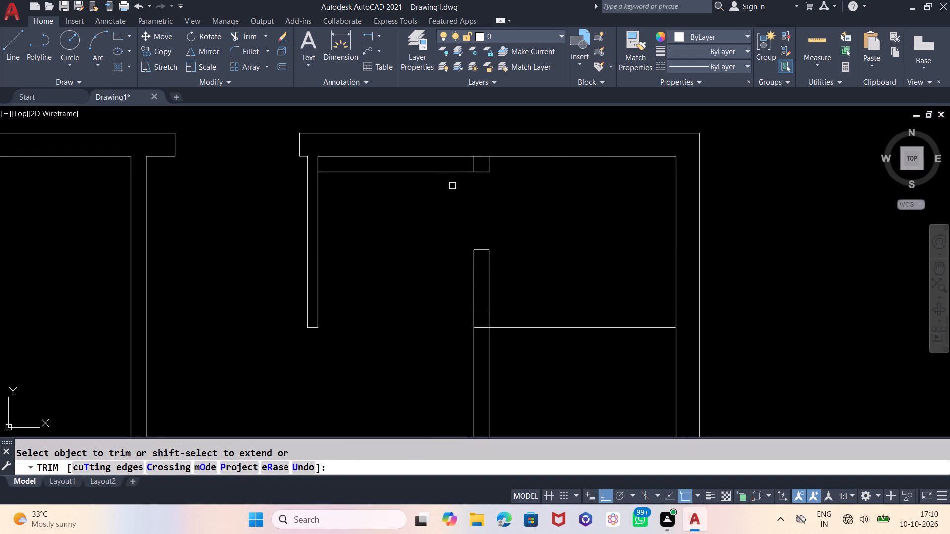
{"action": "left_click", "coordinate": [449, 174]}
{"action": "key", "text": "Escape"}
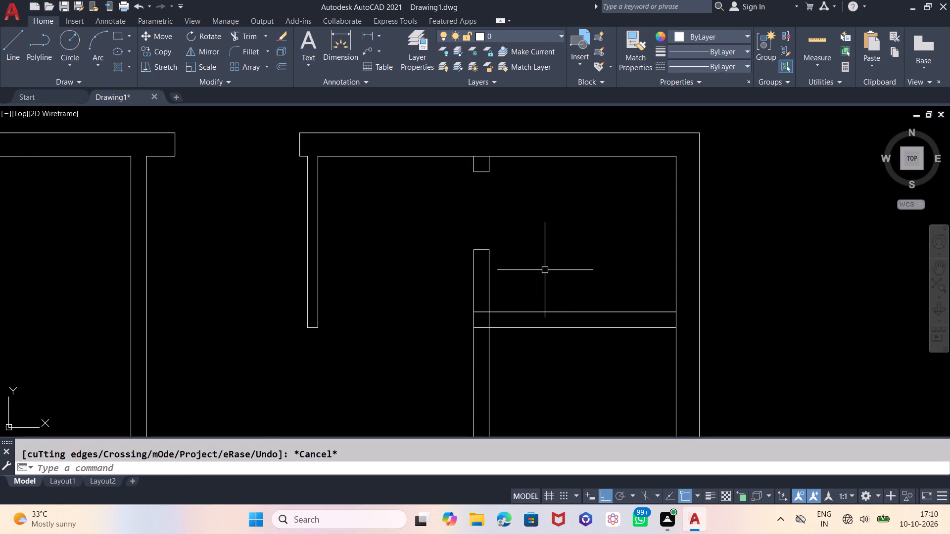
Offset the upper face of the lower partition, right of the middle room's right partition, 3" upward into the small lower room.
{"action": "middle_click_drag", "start_coordinate": [550, 279], "coordinate": [547, 230]}
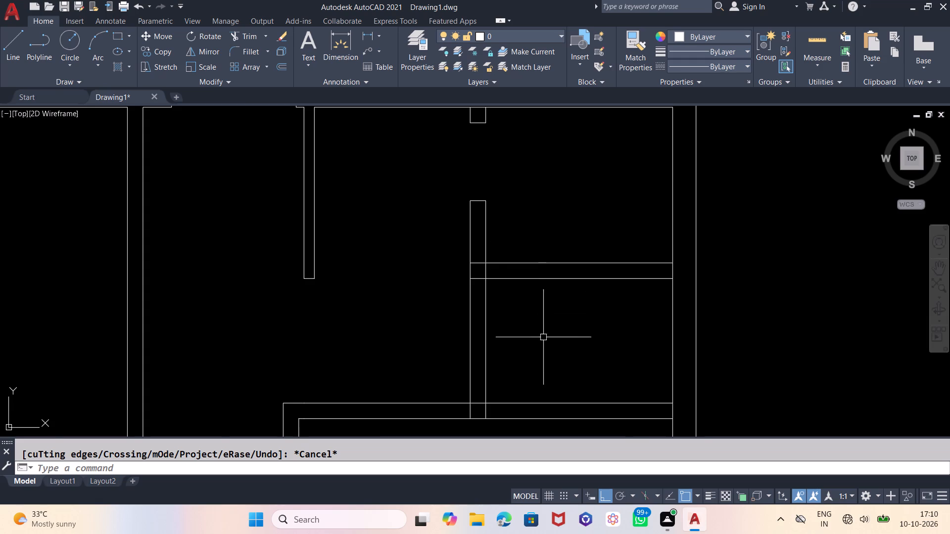
{"action": "scroll", "coordinate": [545, 339], "scroll_direction": "down", "scroll_amount": 1}
{"action": "middle_click_drag", "start_coordinate": [537, 334], "coordinate": [537, 281]}
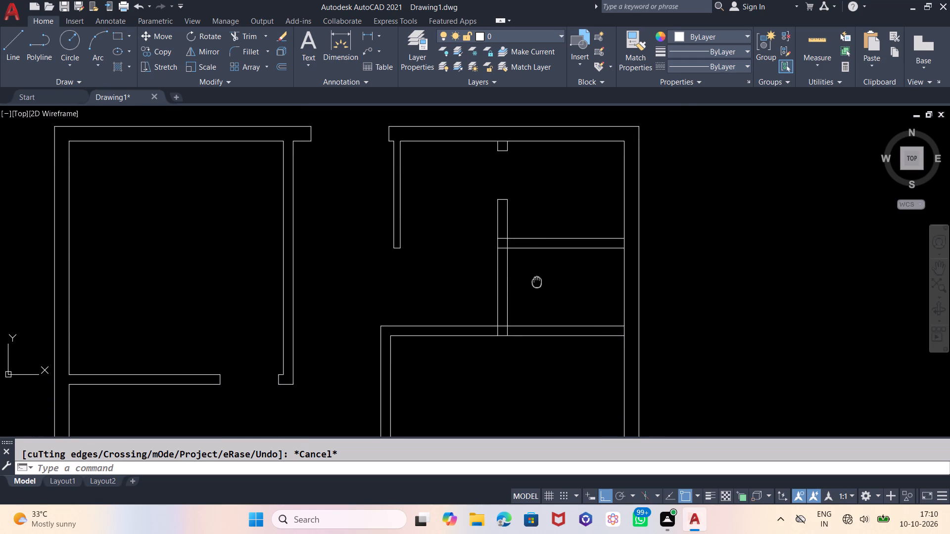
{"action": "middle_click_drag", "start_coordinate": [537, 281], "coordinate": [539, 327]}
{"action": "scroll", "coordinate": [512, 187], "scroll_direction": "up", "scroll_amount": 1}
{"action": "scroll", "coordinate": [505, 183], "scroll_direction": "down", "scroll_amount": 1}
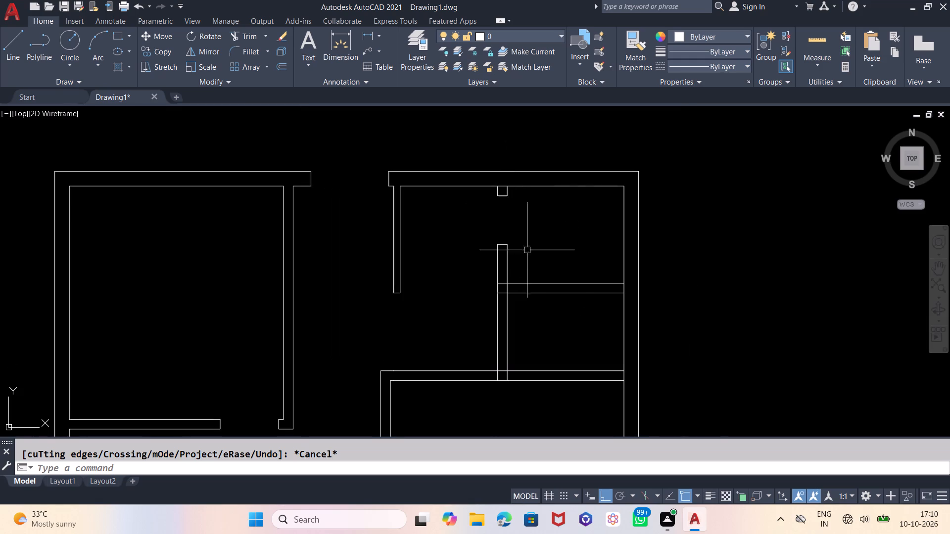
{"action": "key", "text": "o"}
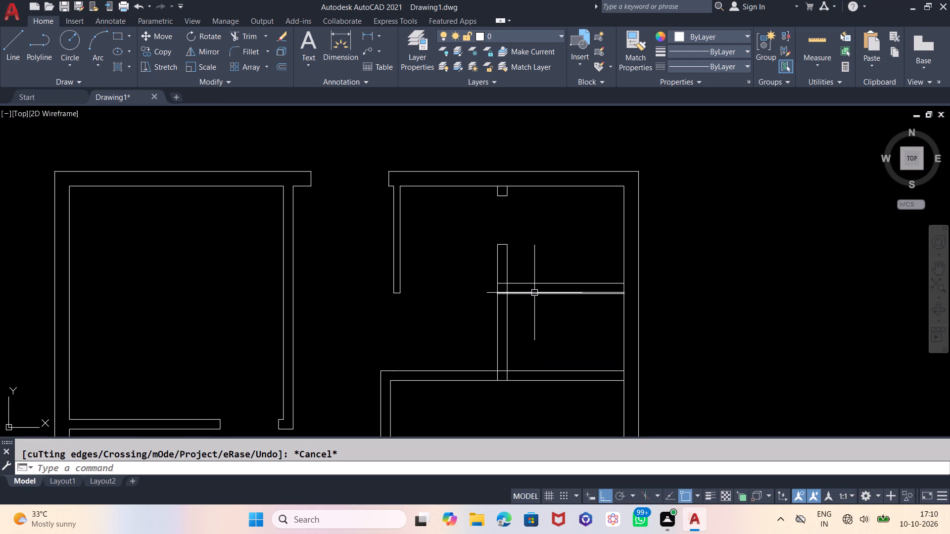
{"action": "key", "text": "Return"}
{"action": "key", "text": "3"}
{"action": "key", "text": "Return"}
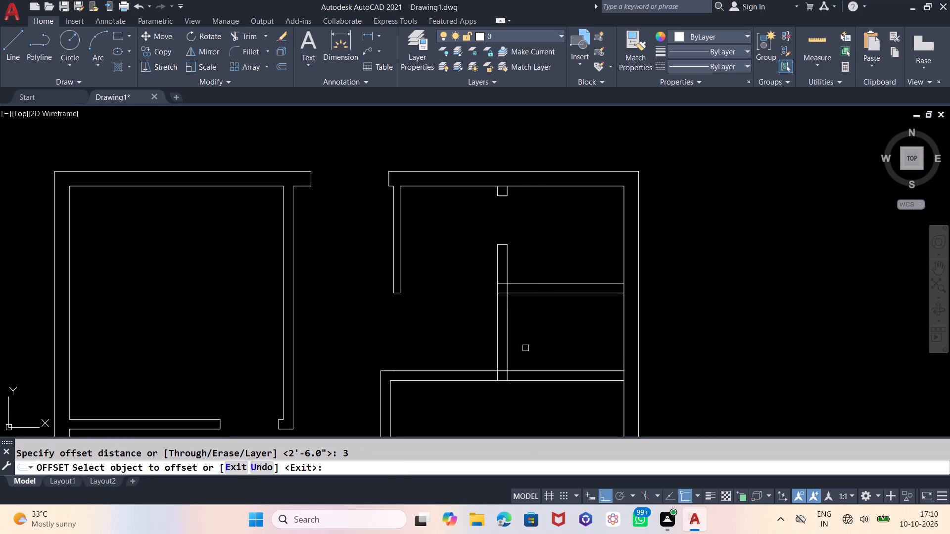
{"action": "scroll", "coordinate": [525, 348], "scroll_direction": "up", "scroll_amount": 1}
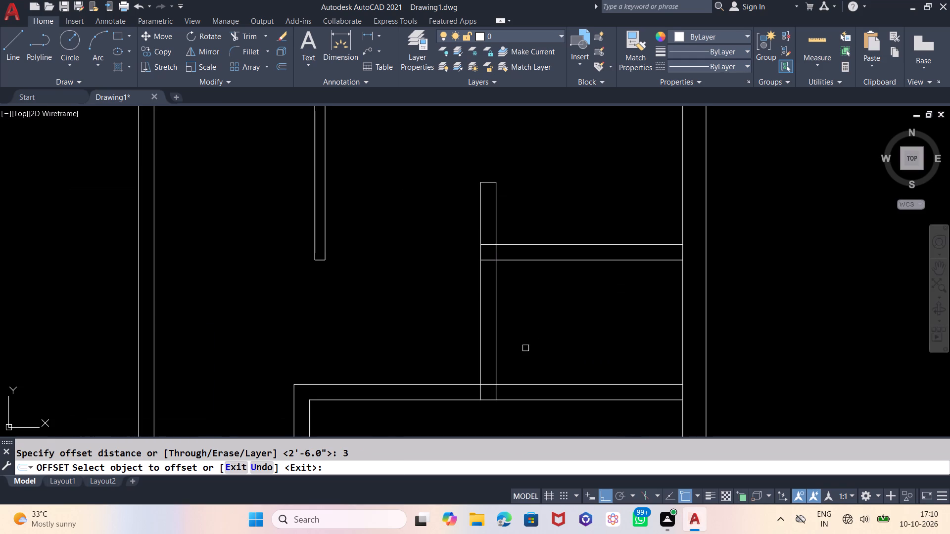
{"action": "left_click", "coordinate": [531, 386]}
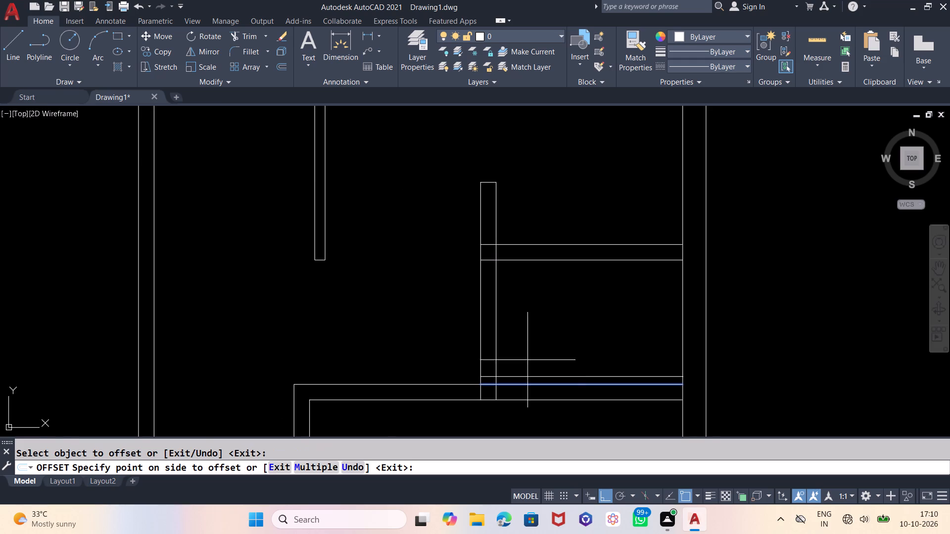
{"action": "left_click", "coordinate": [525, 328]}
{"action": "key", "text": "Escape"}
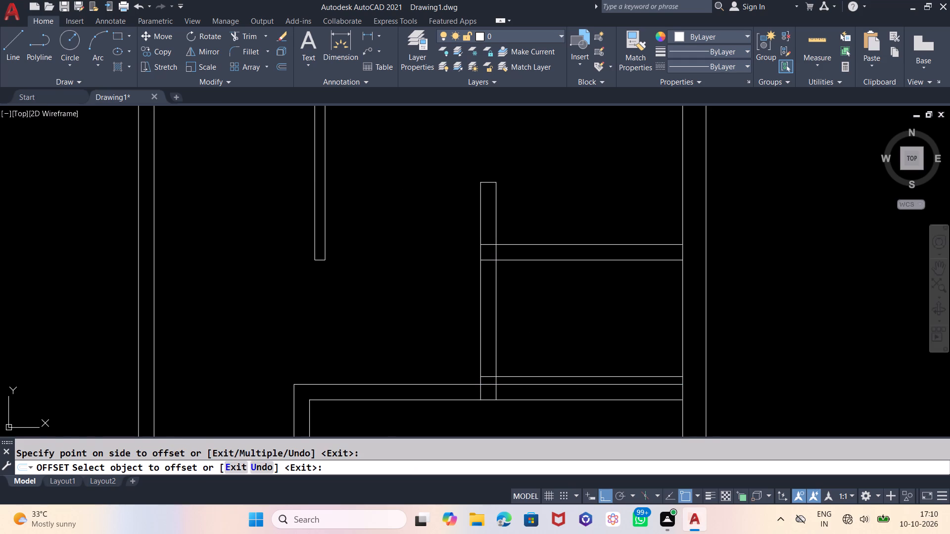
Offset the line 3" above the lower partition 30" further upward to mark the small lower room door's other jamb.
{"action": "key", "text": "o"}
{"action": "key", "text": "Return"}
{"action": "key", "text": "3"}
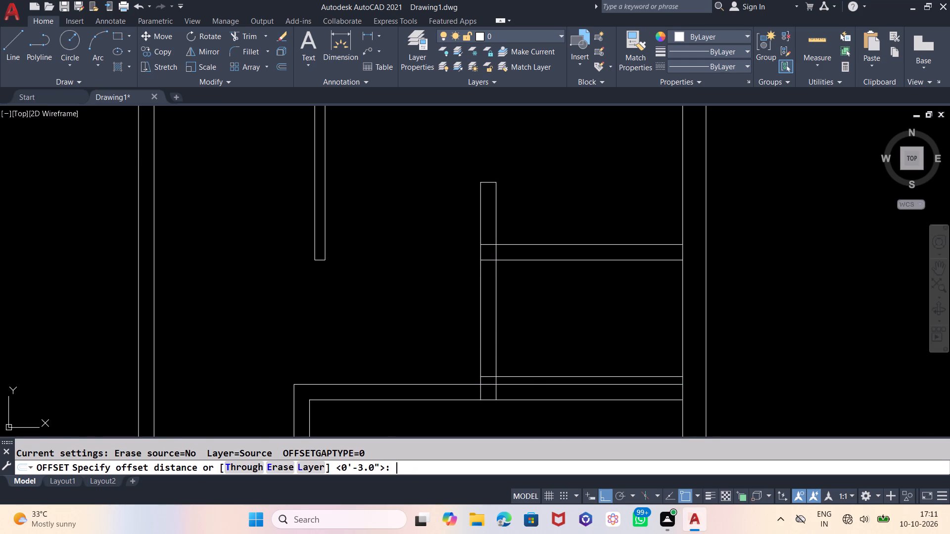
{"action": "key", "text": "0"}
{"action": "key", "text": "Return"}
{"action": "left_click", "coordinate": [525, 376]}
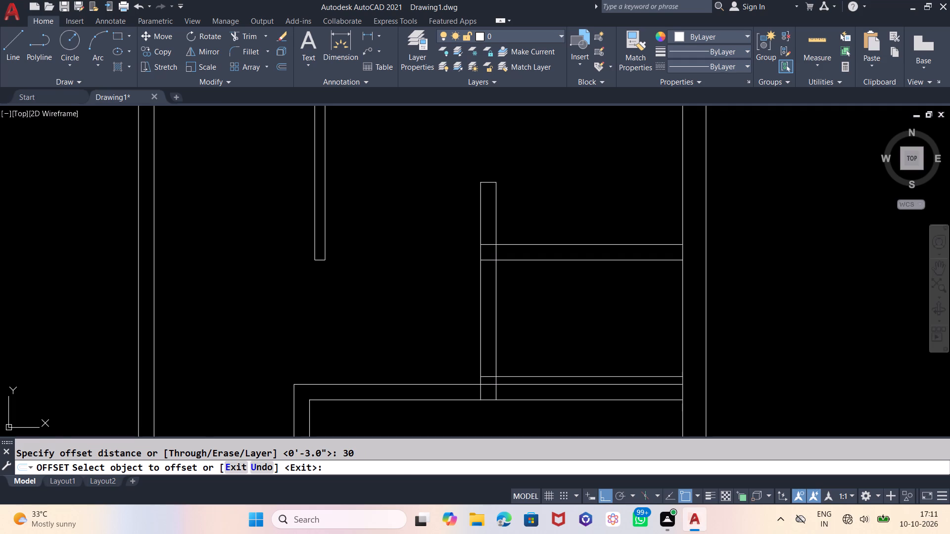
{"action": "left_click", "coordinate": [525, 332]}
{"action": "key", "text": "Escape"}
Trim both partition faces between the two jamb lines to cut the small lower room's door opening, and trim the upper jamb line beyond the partition.
{"action": "type", "text": "TR"}
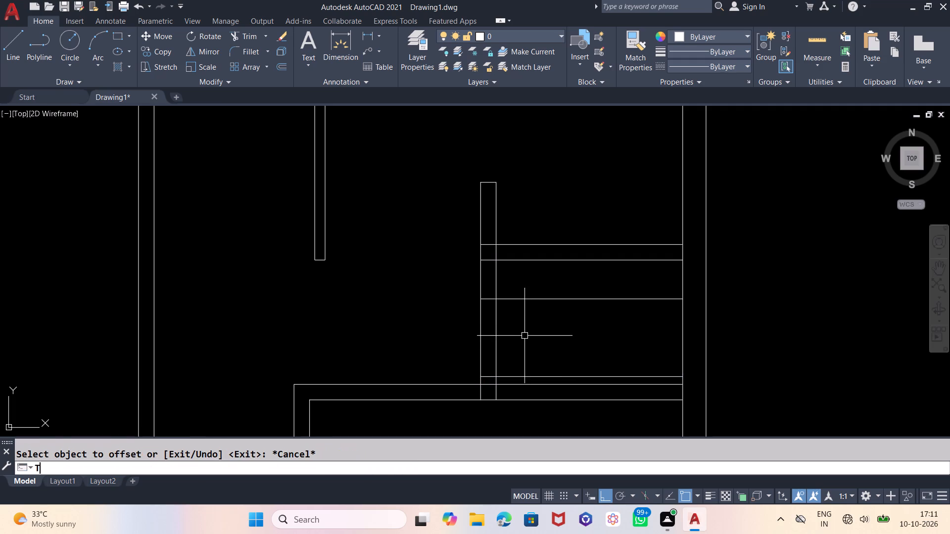
{"action": "key", "text": "Return"}
{"action": "key", "text": "Return"}
{"action": "left_click", "coordinate": [524, 331]}
{"action": "left_click", "coordinate": [460, 340]}
{"action": "left_click", "coordinate": [541, 313]}
{"action": "left_click", "coordinate": [543, 288]}
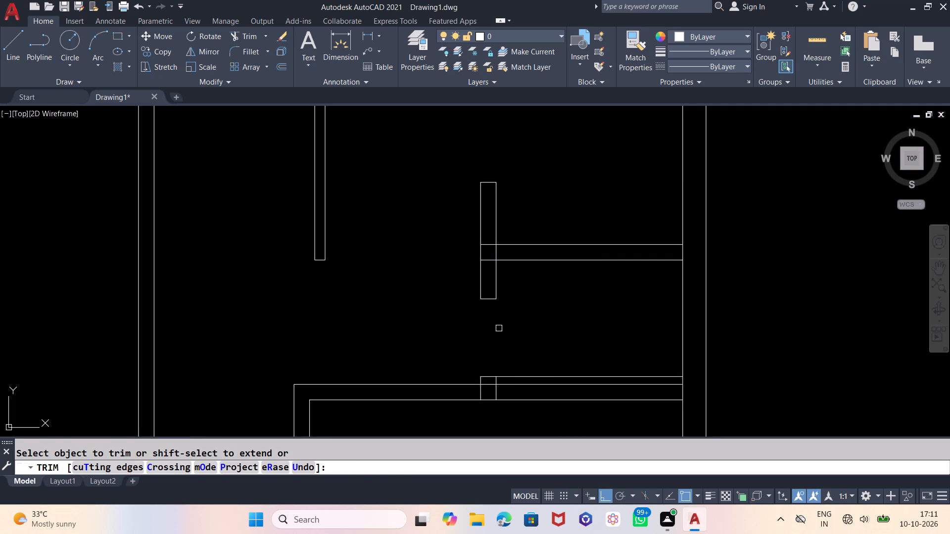
Trim the overlapping lines where the partition meets the cross partition and the lower partition, including the leftover lower jamb line.
{"action": "left_click", "coordinate": [487, 260]}
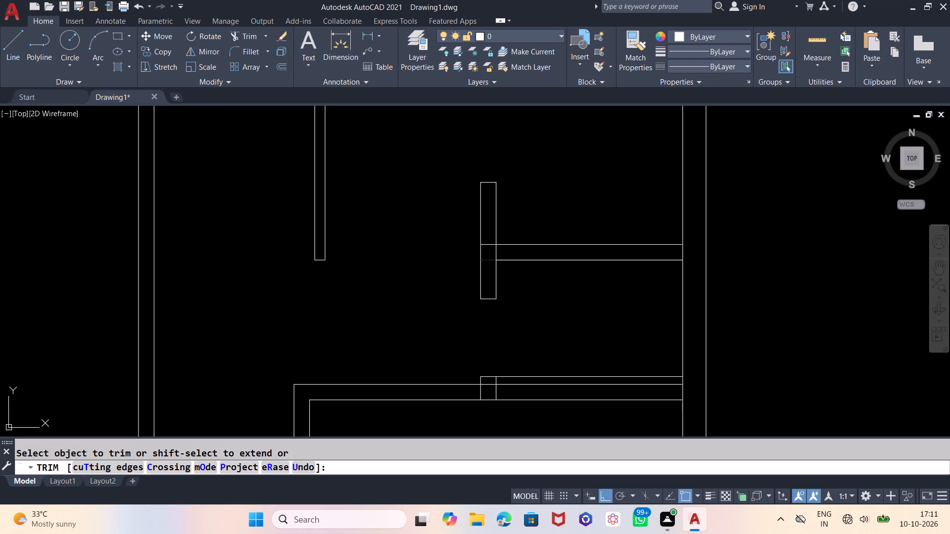
{"action": "left_click", "coordinate": [496, 251]}
{"action": "left_click", "coordinate": [489, 241]}
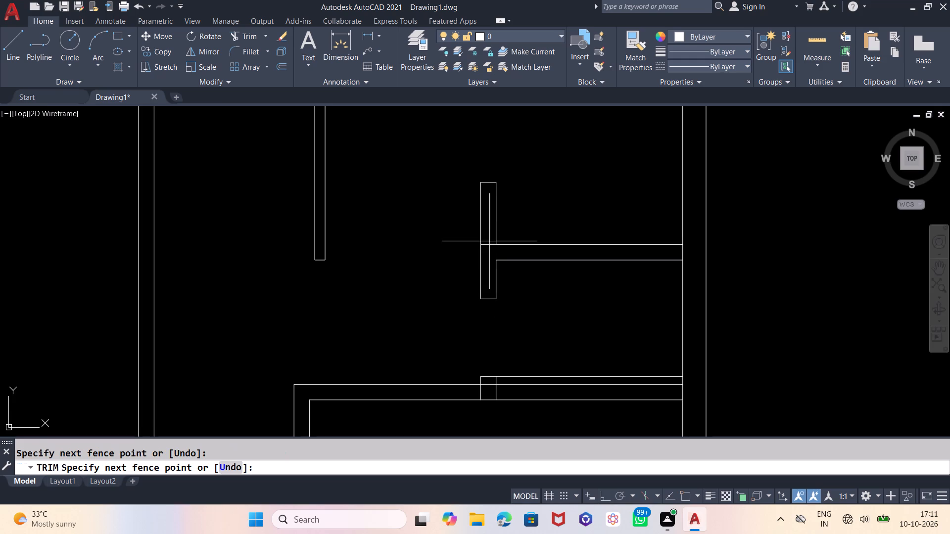
{"action": "left_click", "coordinate": [489, 247]}
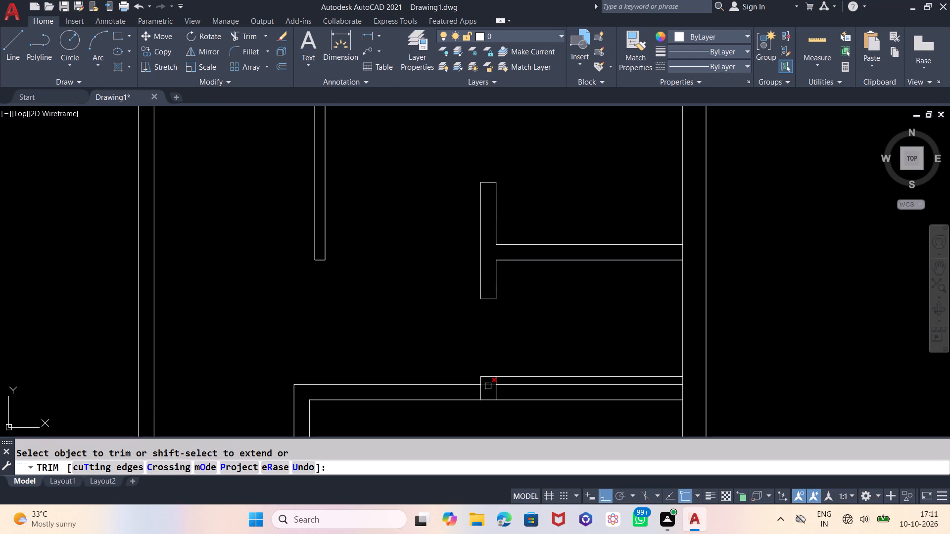
{"action": "left_click", "coordinate": [488, 386]}
{"action": "left_click", "coordinate": [507, 378]}
{"action": "left_click", "coordinate": [496, 390]}
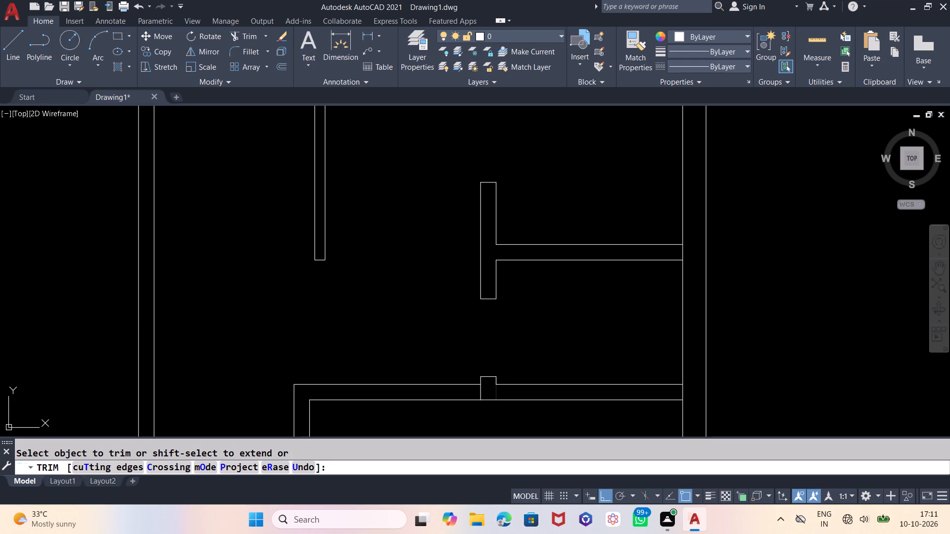
{"action": "left_click", "coordinate": [482, 393]}
Trim the top outer wall's inner face across the partition stub and the right outer wall's inner face across both horizontal partitions' ends.
{"action": "middle_click_drag", "start_coordinate": [478, 338], "coordinate": [474, 414]}
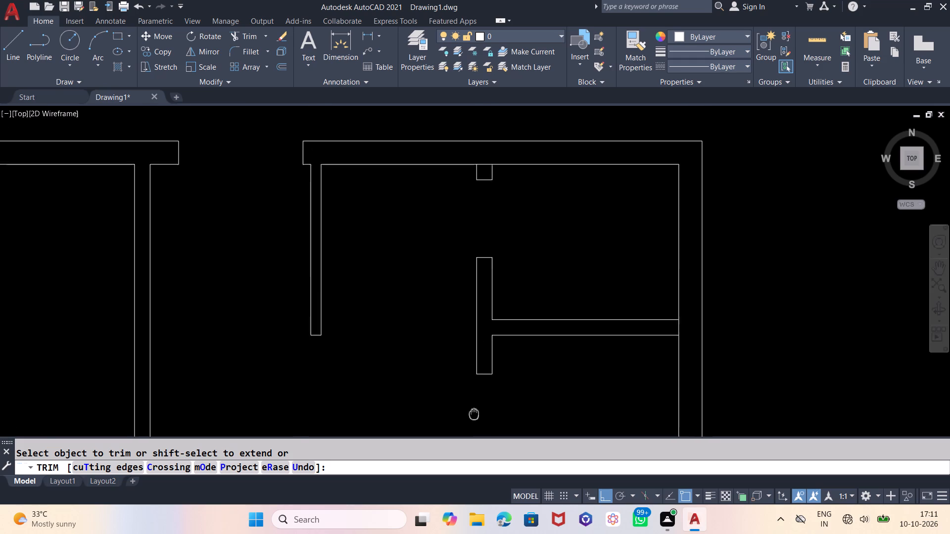
{"action": "middle_click_drag", "start_coordinate": [474, 414], "coordinate": [472, 437]}
{"action": "left_click", "coordinate": [479, 192]}
{"action": "left_click", "coordinate": [484, 180]}
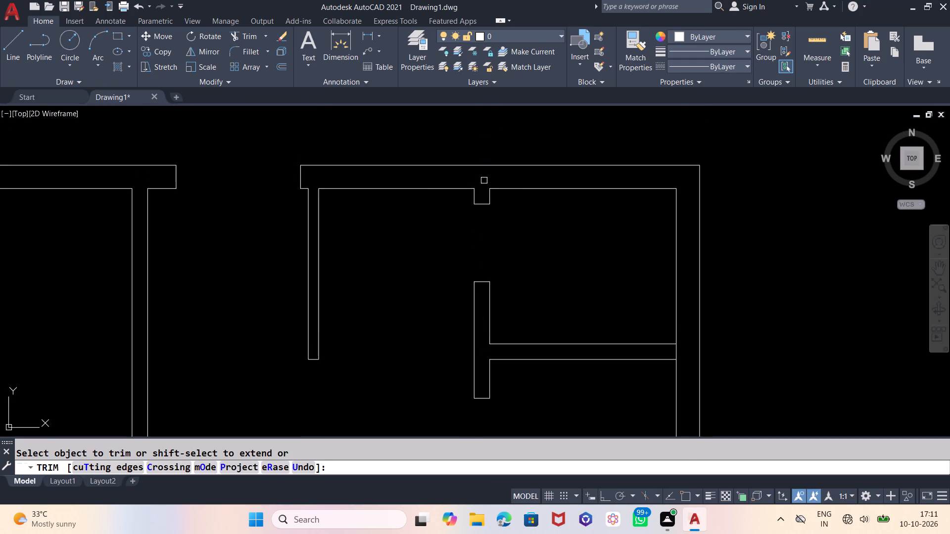
{"action": "left_click", "coordinate": [675, 351]}
{"action": "scroll", "coordinate": [570, 232], "scroll_direction": "down", "scroll_amount": 2}
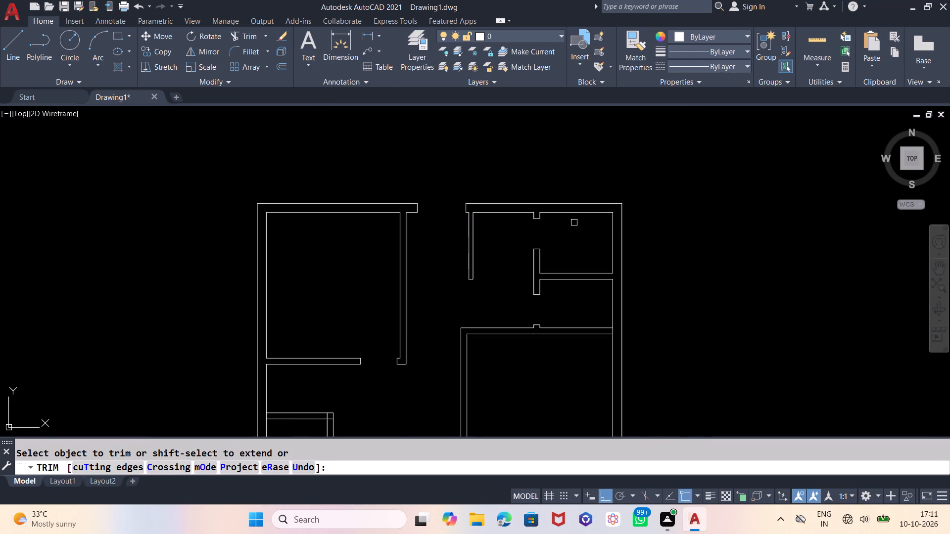
{"action": "scroll", "coordinate": [620, 352], "scroll_direction": "up", "scroll_amount": 2}
{"action": "left_click", "coordinate": [599, 298]}
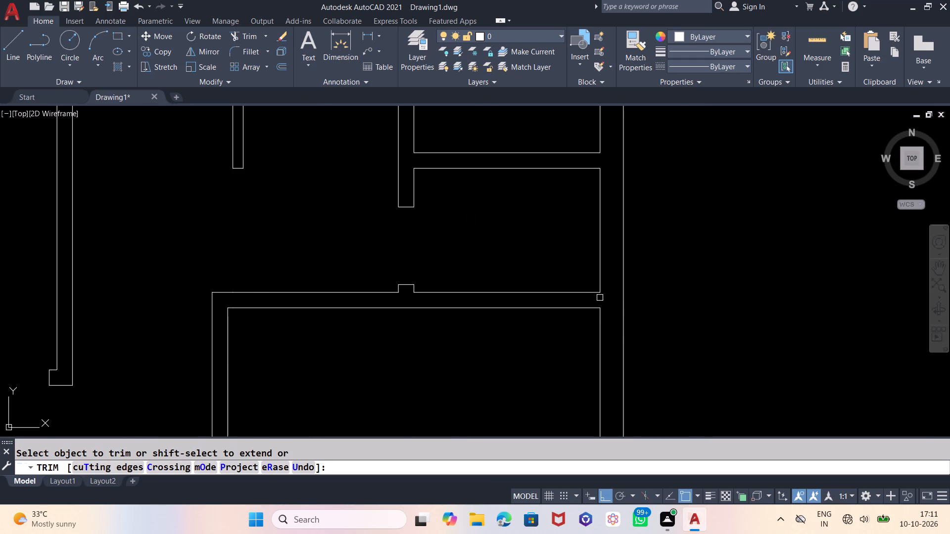
{"action": "scroll", "coordinate": [737, 233], "scroll_direction": "down", "scroll_amount": 2}
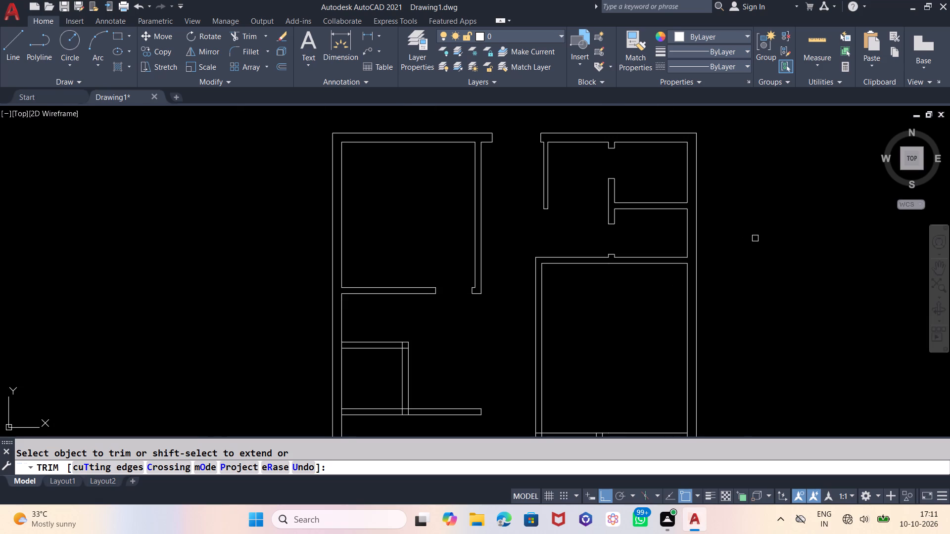
{"action": "key", "text": "Escape"}
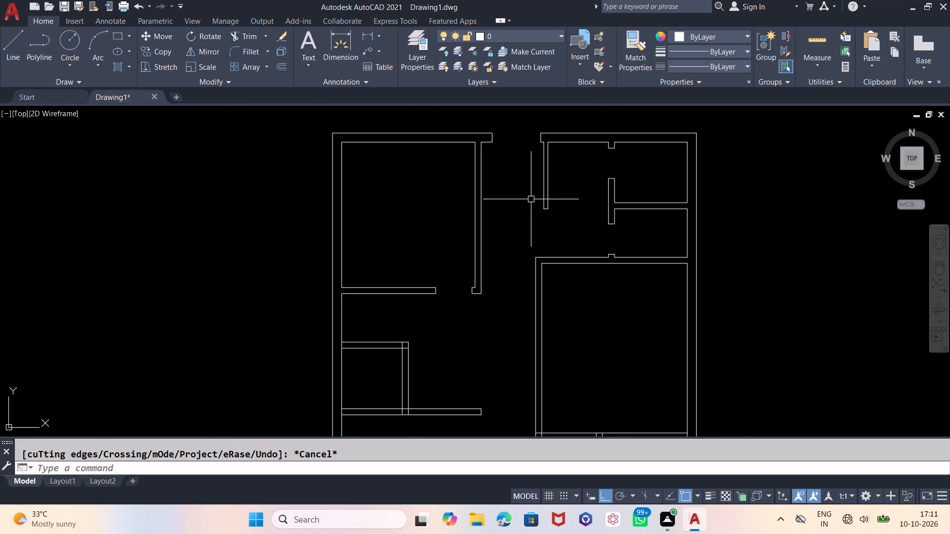
Draw a 6" thick wall from the end of the horizontal partition below the small left room, across the passage past the large right room's left wall.
{"action": "scroll", "coordinate": [528, 177], "scroll_direction": "down", "scroll_amount": 1}
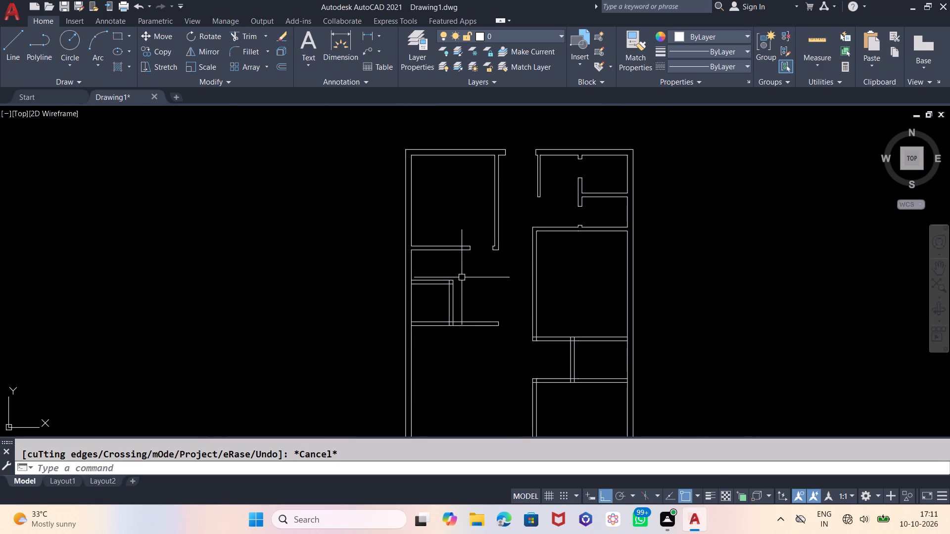
{"action": "scroll", "coordinate": [493, 282], "scroll_direction": "up", "scroll_amount": 1}
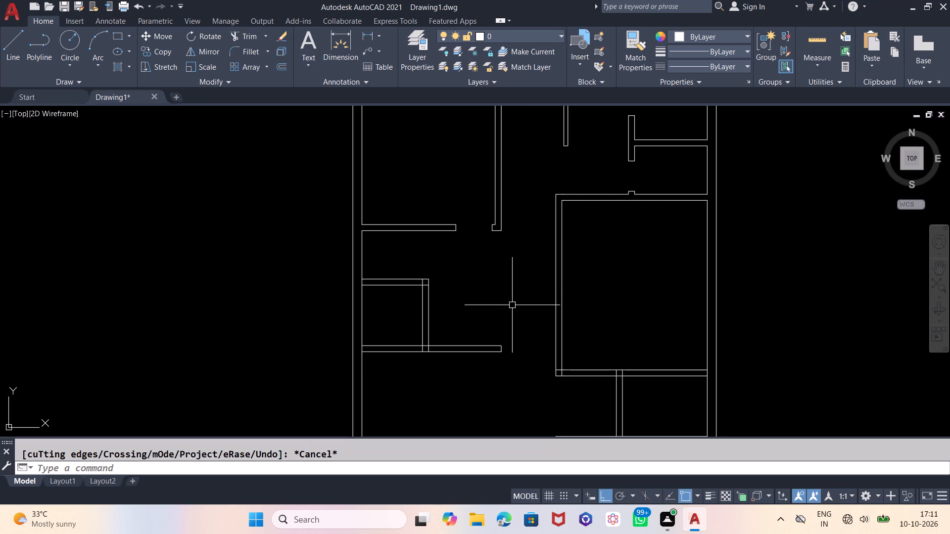
{"action": "scroll", "coordinate": [513, 306], "scroll_direction": "down", "scroll_amount": 1}
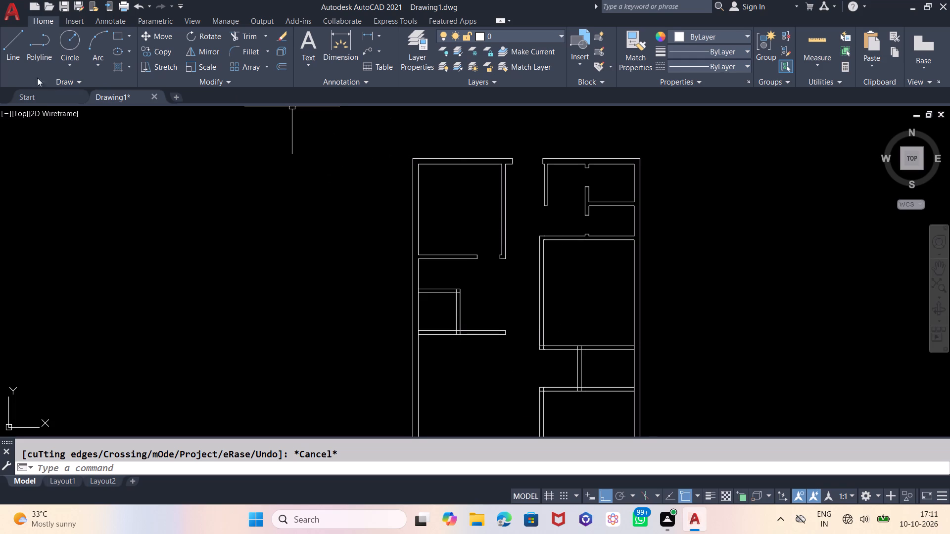
{"action": "left_click", "coordinate": [13, 40]}
{"action": "scroll", "coordinate": [506, 323], "scroll_direction": "up", "scroll_amount": 1}
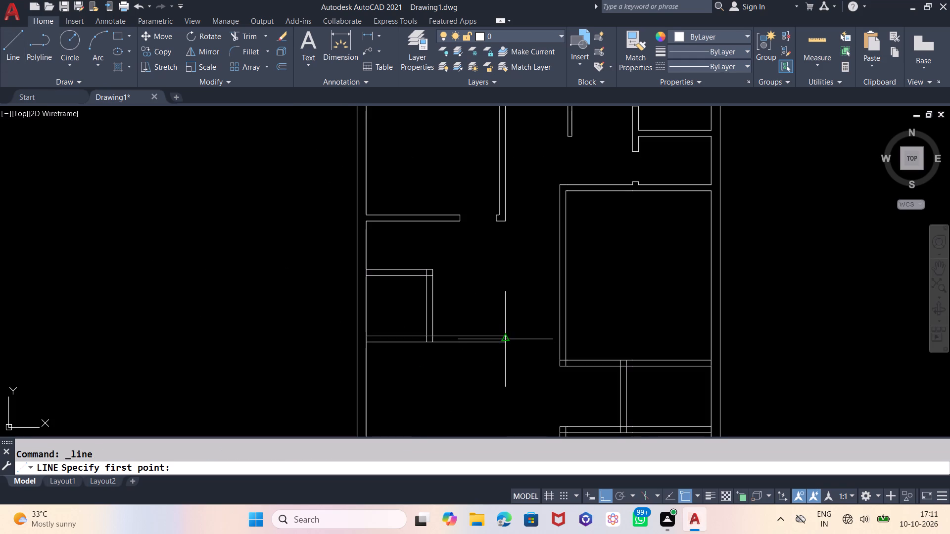
{"action": "scroll", "coordinate": [507, 333], "scroll_direction": "up", "scroll_amount": 2}
{"action": "left_click", "coordinate": [506, 339]}
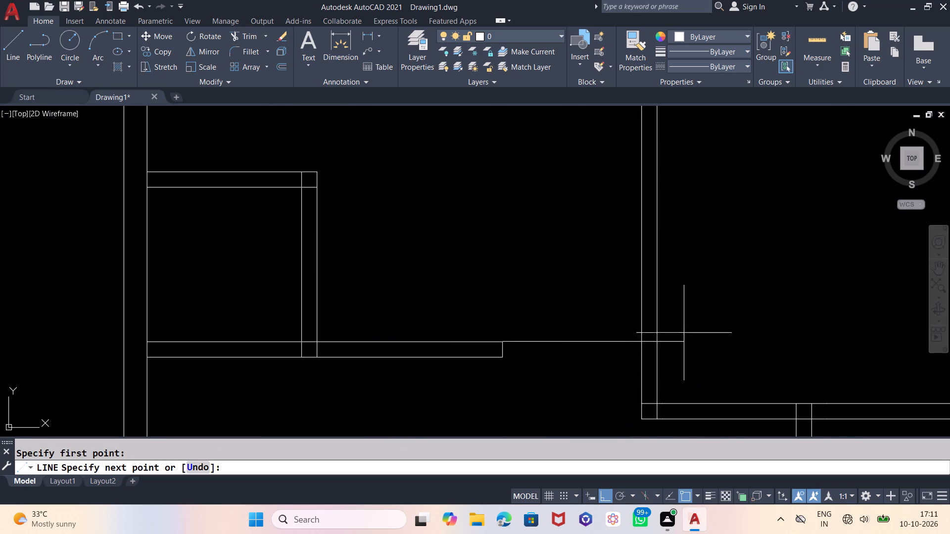
{"action": "left_click", "coordinate": [712, 339]}
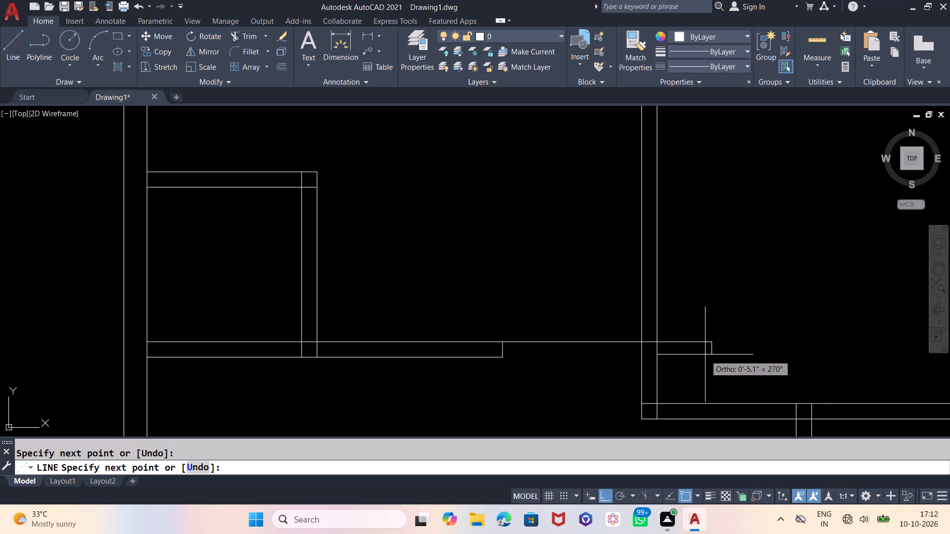
{"action": "key", "text": "6"}
{"action": "key", "text": "Return"}
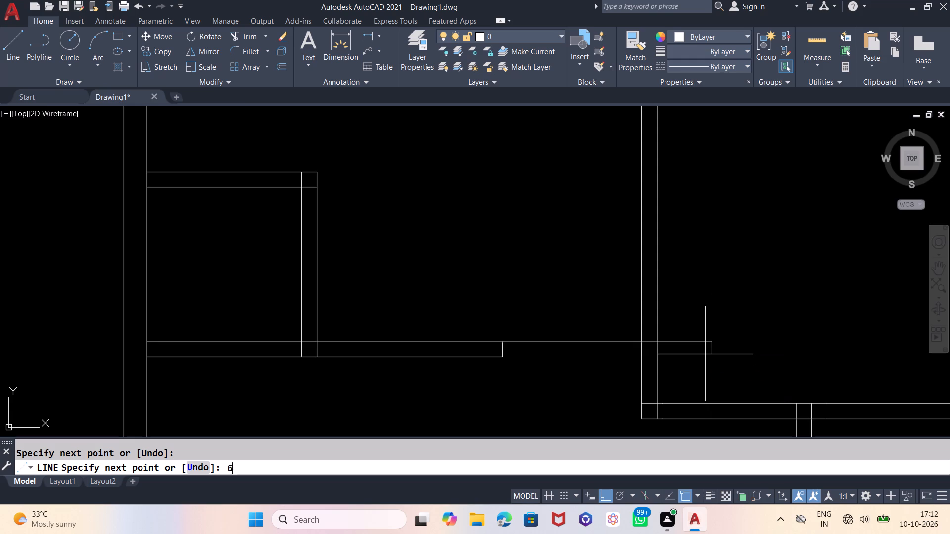
{"action": "left_click", "coordinate": [502, 360]}
{"action": "key", "text": "Escape"}
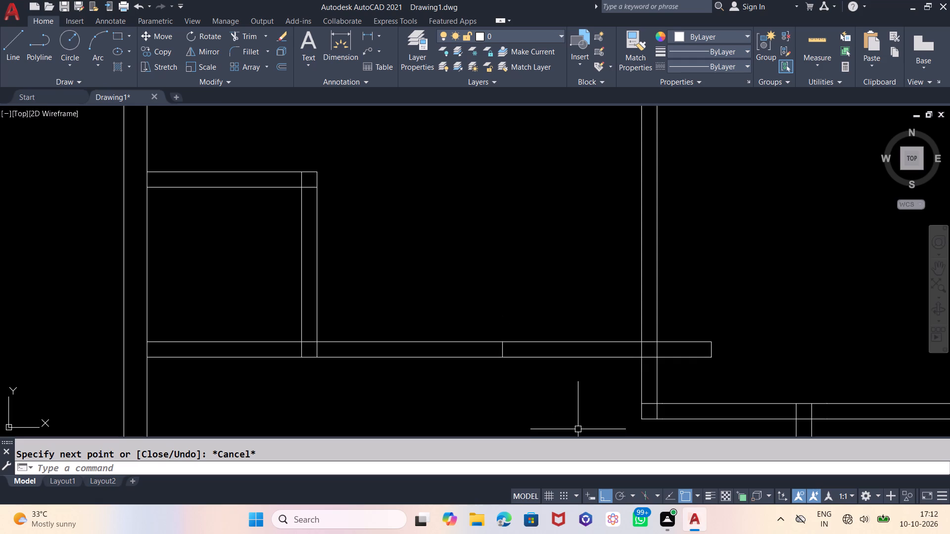
{"action": "left_click", "coordinate": [620, 349]}
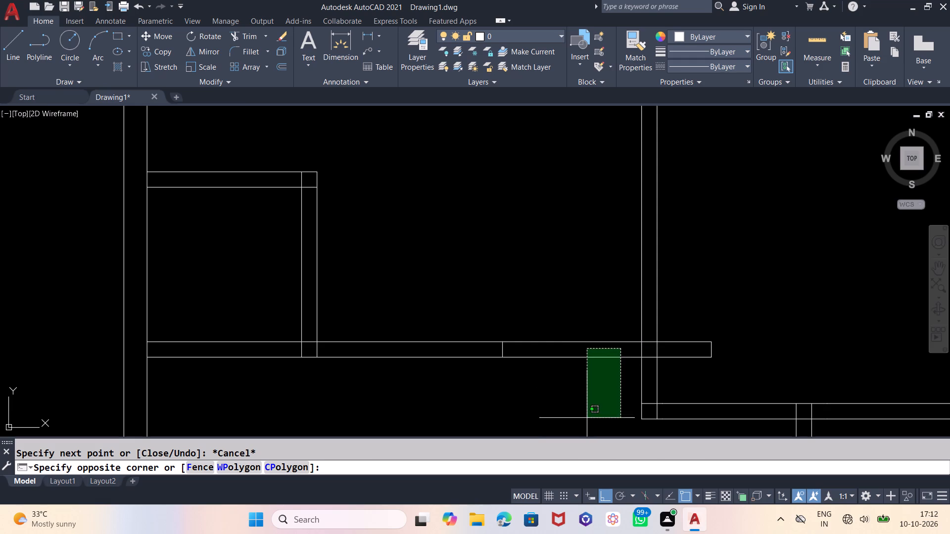
{"action": "key", "text": "Escape"}
Offset the passage-side face of the large right room's left wall 4" into the passage.
{"action": "key", "text": "o"}
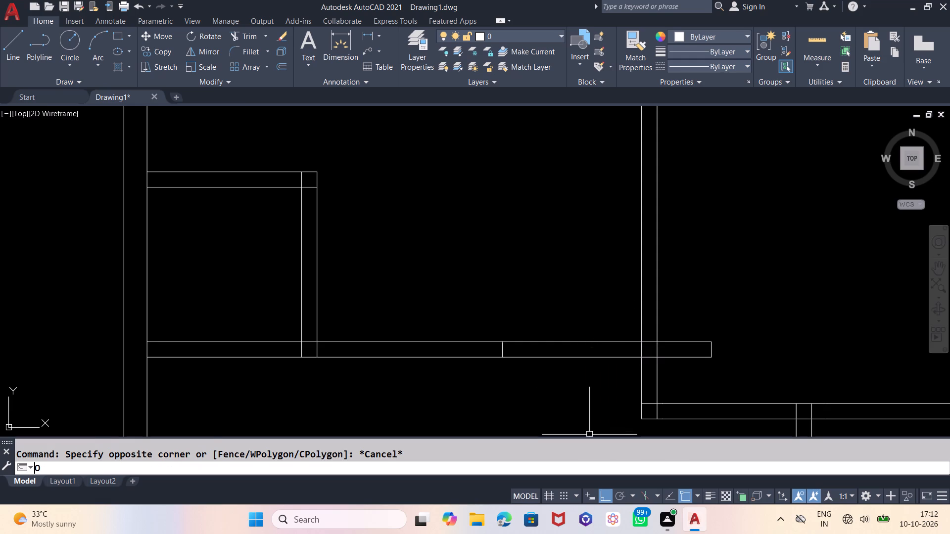
{"action": "key", "text": "Return"}
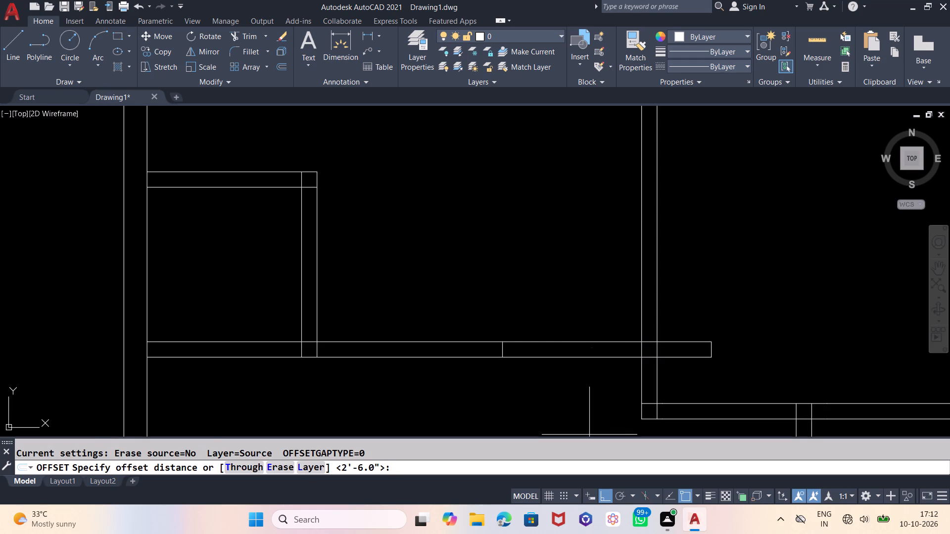
{"action": "key", "text": "4"}
{"action": "key", "text": "Return"}
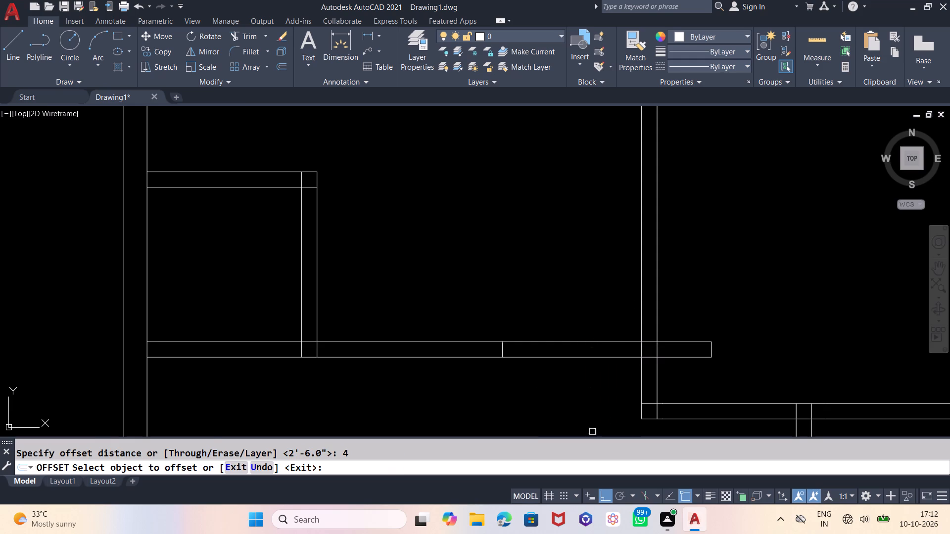
{"action": "left_click", "coordinate": [640, 351]}
{"action": "left_click", "coordinate": [593, 375]}
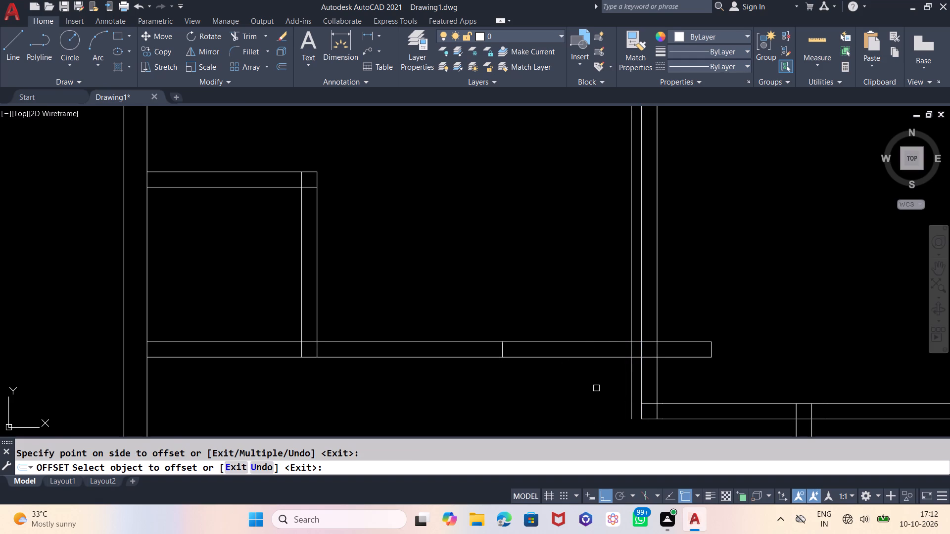
{"action": "key", "text": "Escape"}
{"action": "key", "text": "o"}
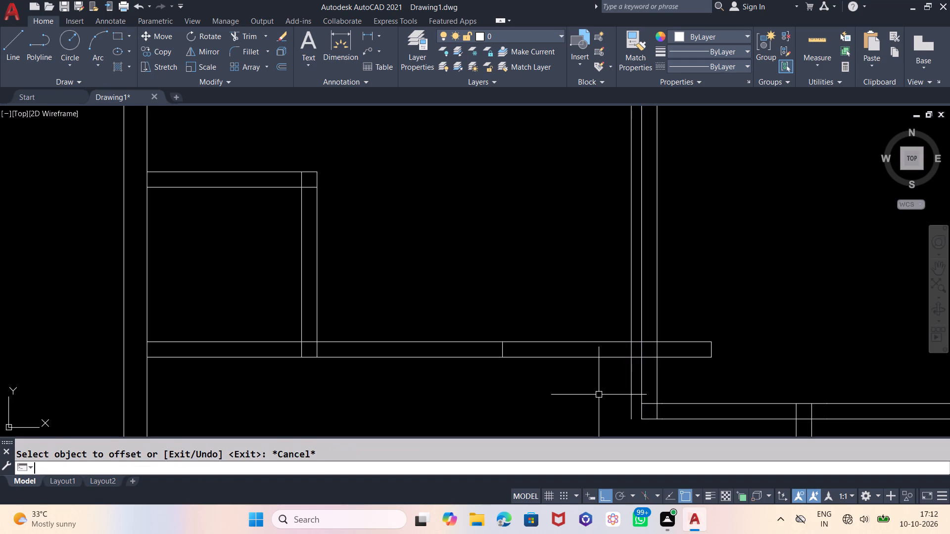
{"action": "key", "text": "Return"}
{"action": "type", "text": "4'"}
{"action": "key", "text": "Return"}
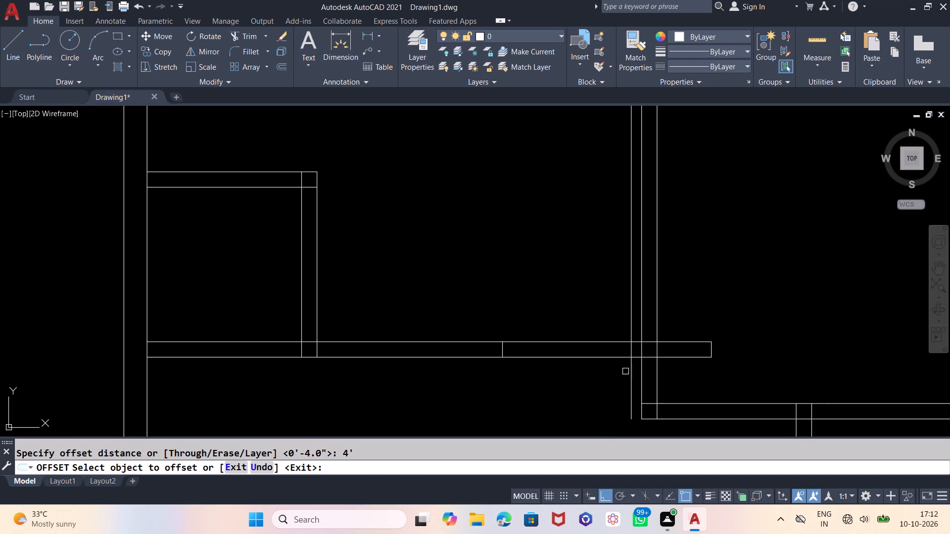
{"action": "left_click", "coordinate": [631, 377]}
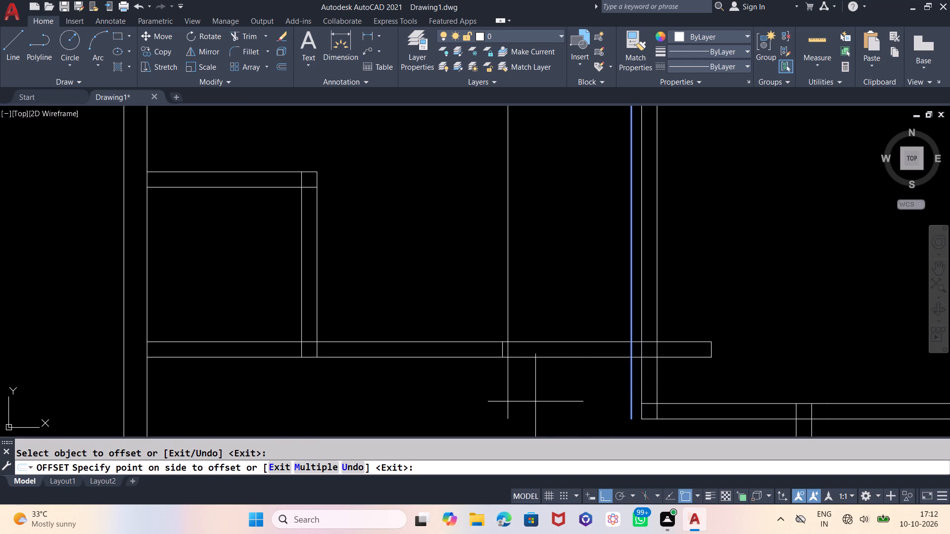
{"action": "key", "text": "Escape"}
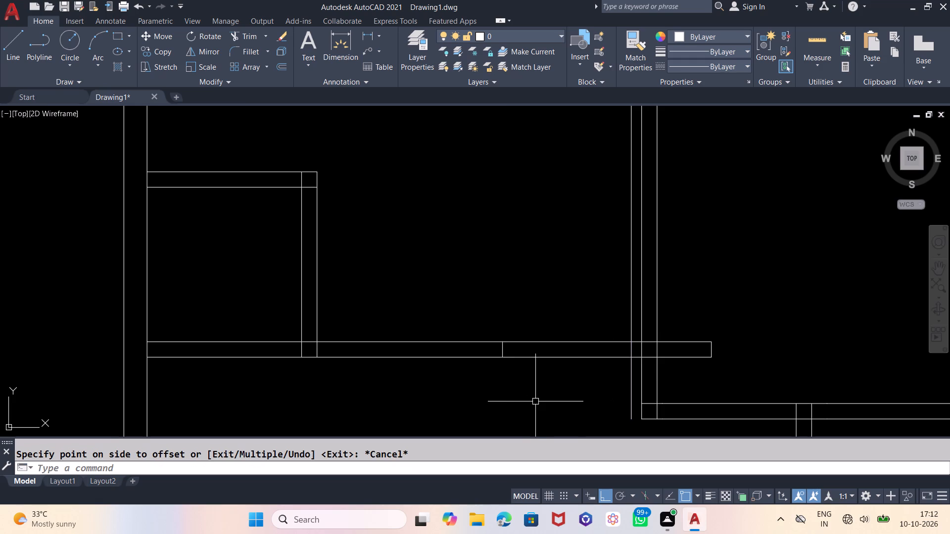
Trim both faces of the new cross wall between the left partition's end and the 4" offset line to open the passage.
{"action": "type", "text": "TR"}
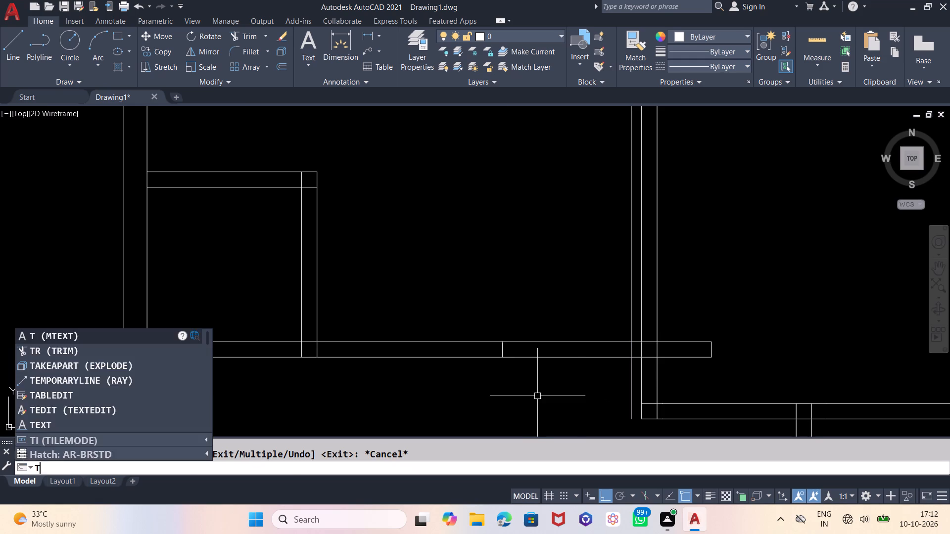
{"action": "key", "text": "Return"}
{"action": "left_click_drag", "start_coordinate": [539, 394], "coordinate": [541, 388]}
{"action": "left_click", "coordinate": [559, 316]}
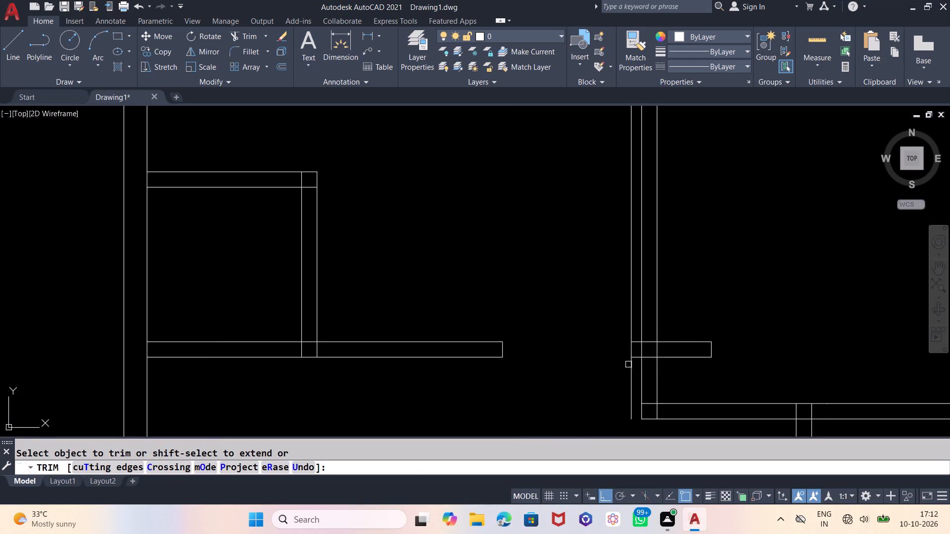
Trim away the 4" offset line beyond the cross wall and clean up the large right room's left wall at the cross-wall junction and bottom corner.
{"action": "left_click", "coordinate": [632, 367]}
{"action": "left_click", "coordinate": [628, 323]}
{"action": "left_click", "coordinate": [630, 325]}
{"action": "left_click", "coordinate": [640, 349]}
{"action": "left_click", "coordinate": [647, 342]}
{"action": "left_click", "coordinate": [652, 359]}
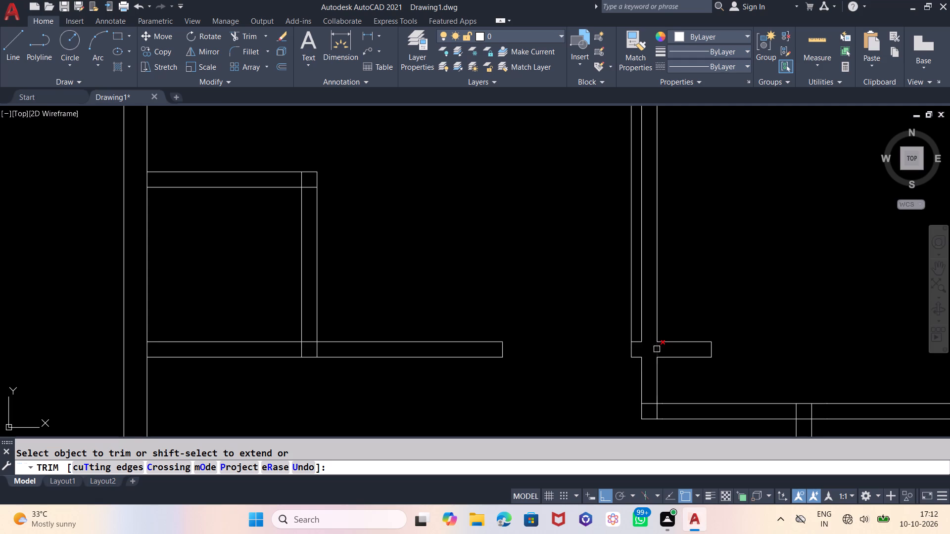
{"action": "left_click", "coordinate": [657, 349]}
{"action": "left_click", "coordinate": [630, 325]}
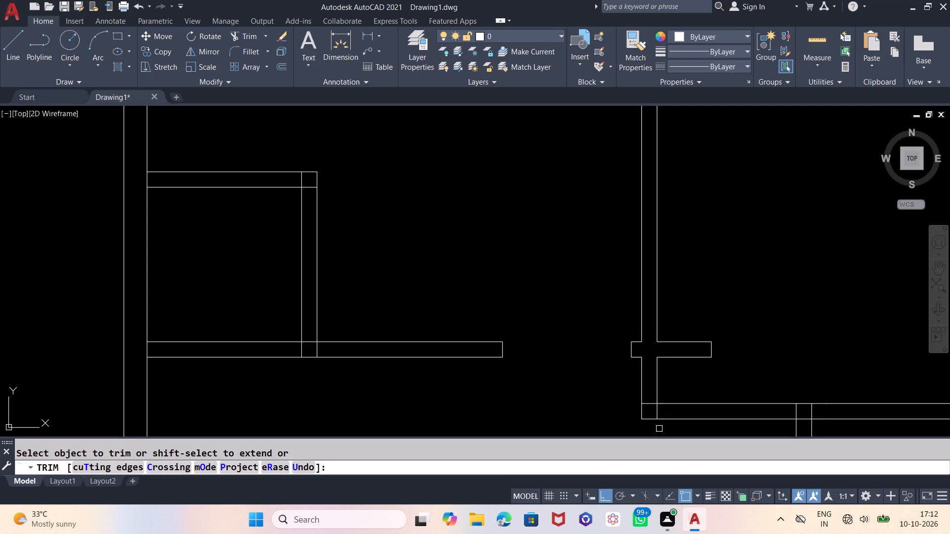
{"action": "left_click", "coordinate": [658, 409]}
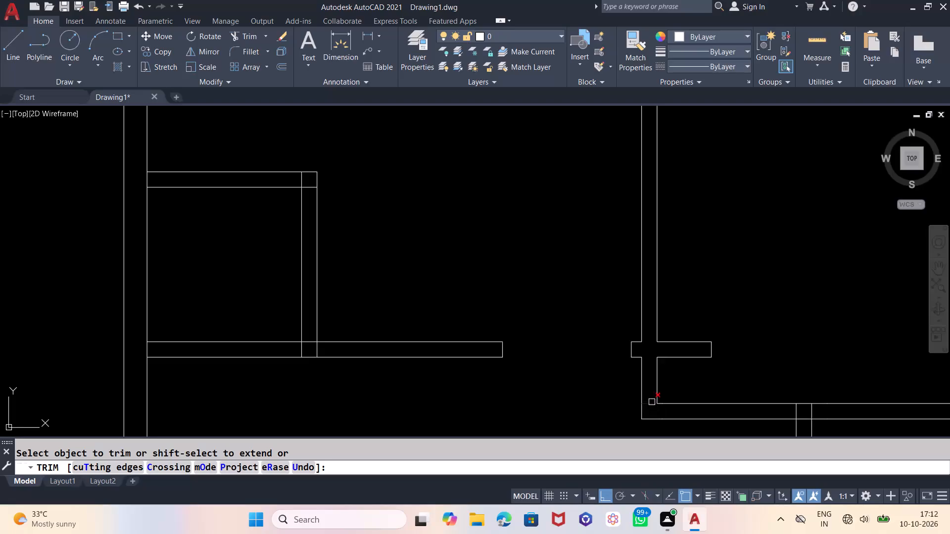
{"action": "left_click", "coordinate": [652, 402]}
Draw a line across the large right room's left wall at the cross wall's upper face and offset it 4" upward.
{"action": "left_click", "coordinate": [23, 39]}
{"action": "left_click", "coordinate": [644, 341]}
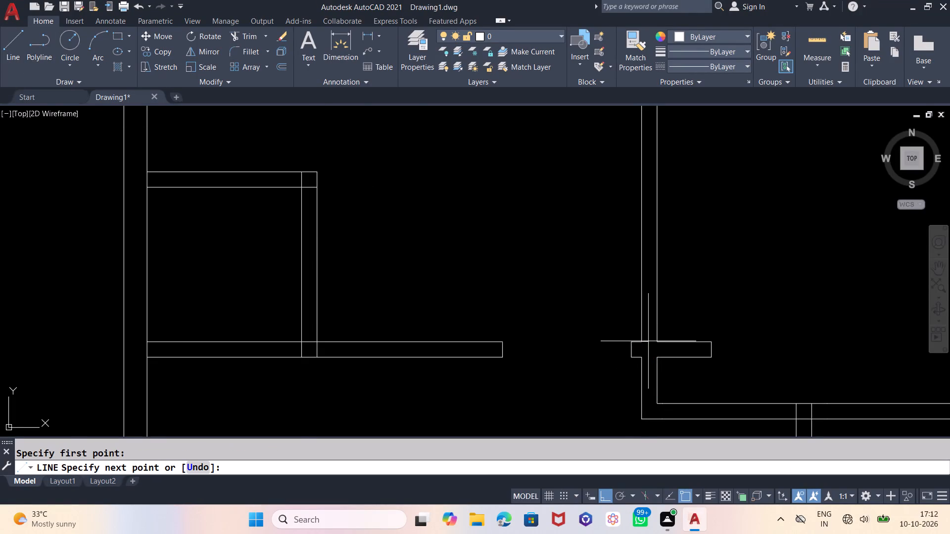
{"action": "left_click", "coordinate": [659, 342]}
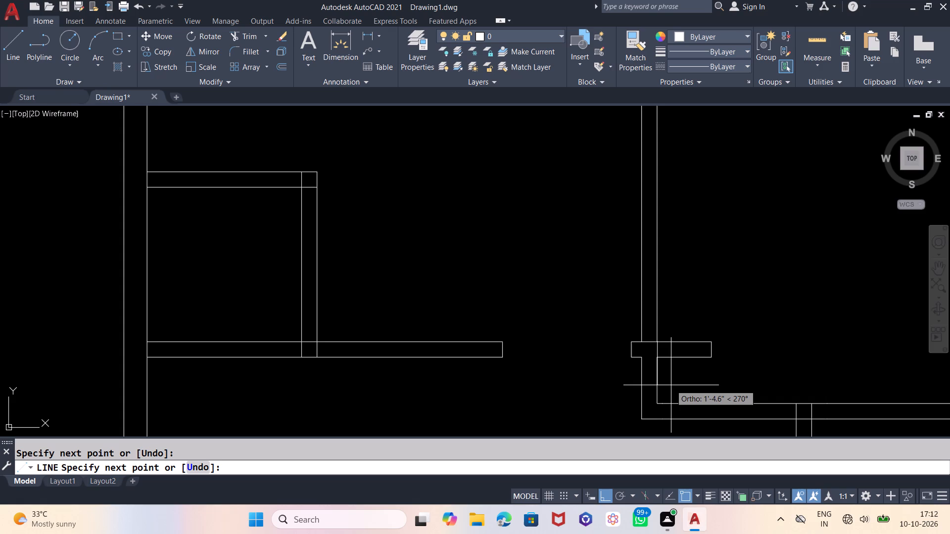
{"action": "key", "text": "Escape"}
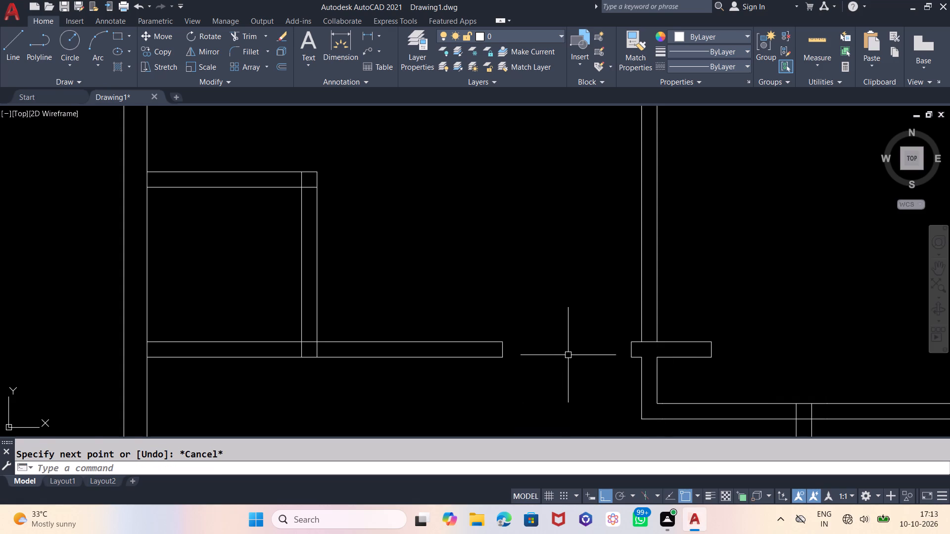
{"action": "middle_click_drag", "start_coordinate": [570, 346], "coordinate": [565, 374]}
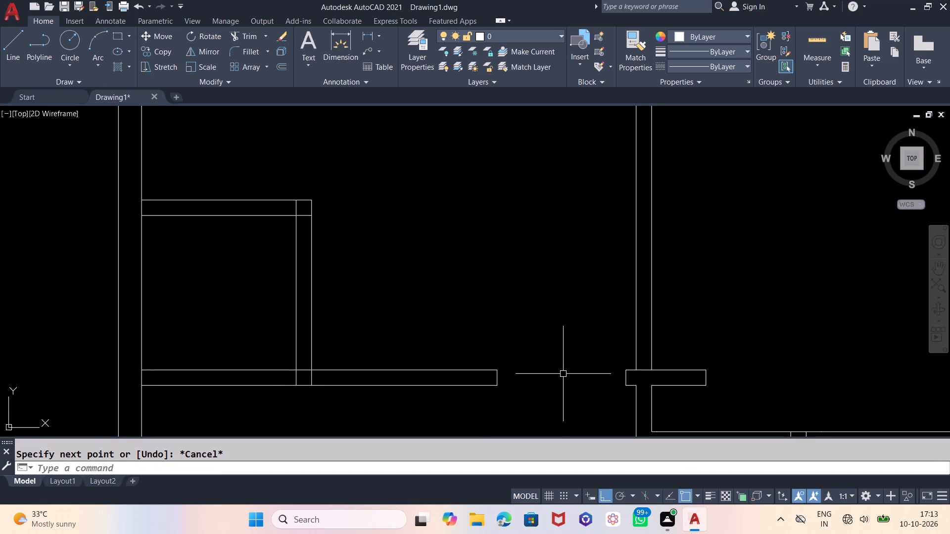
{"action": "key", "text": "o"}
{"action": "key", "text": "Return"}
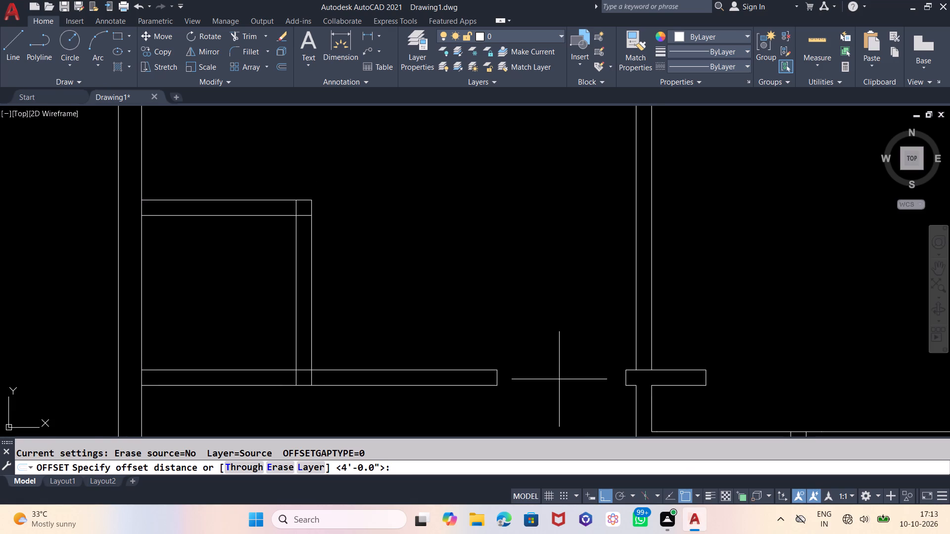
{"action": "key", "text": "4"}
{"action": "key", "text": "Return"}
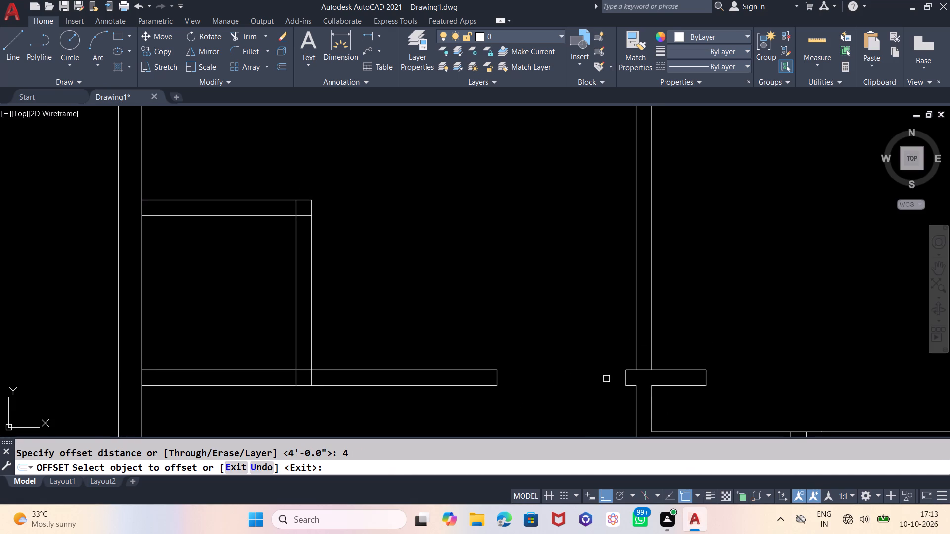
{"action": "left_click", "coordinate": [648, 372]}
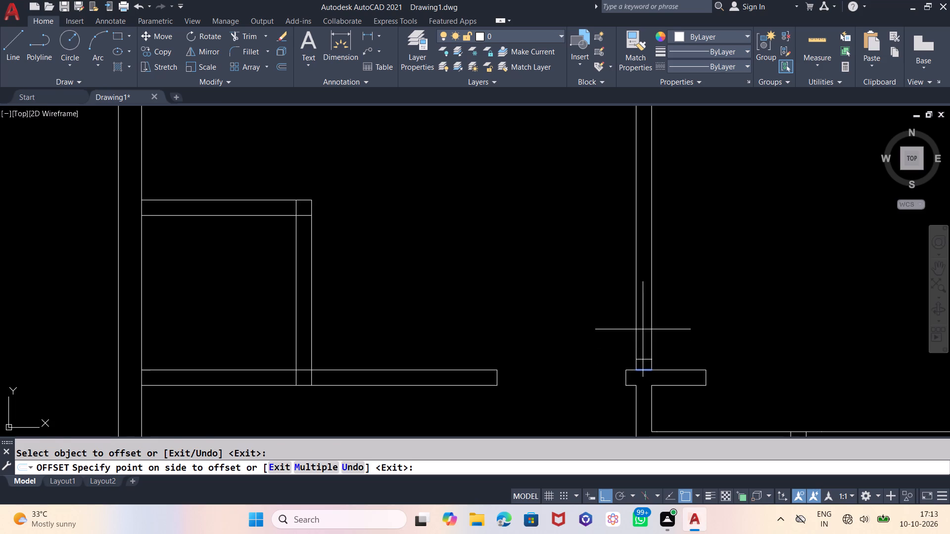
{"action": "left_click", "coordinate": [643, 329]}
{"action": "key", "text": "Escape"}
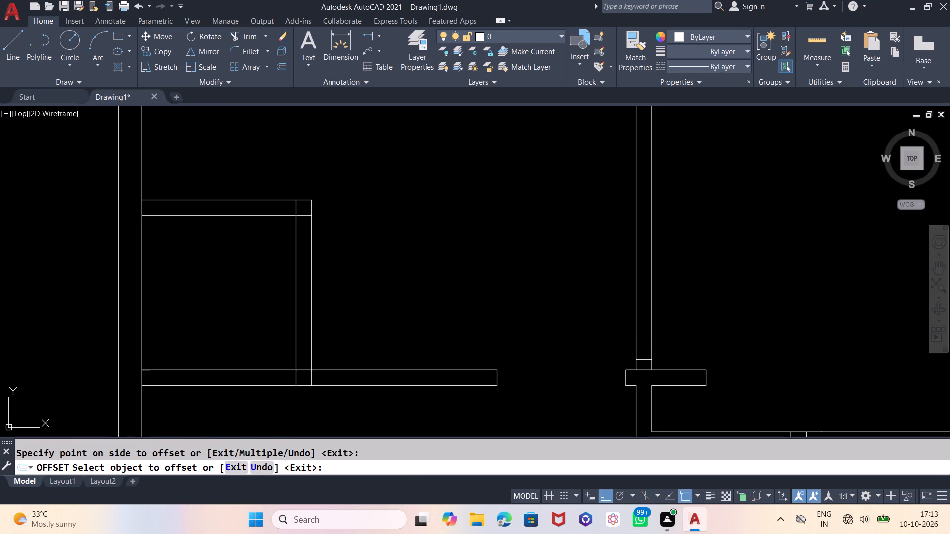
Offset the 4" jamb line 3' further up the large right room's left wall.
{"action": "key", "text": "o"}
{"action": "key", "text": "Return"}
{"action": "type", "text": "3'"}
{"action": "key", "text": "Return"}
{"action": "left_click", "coordinate": [644, 361]}
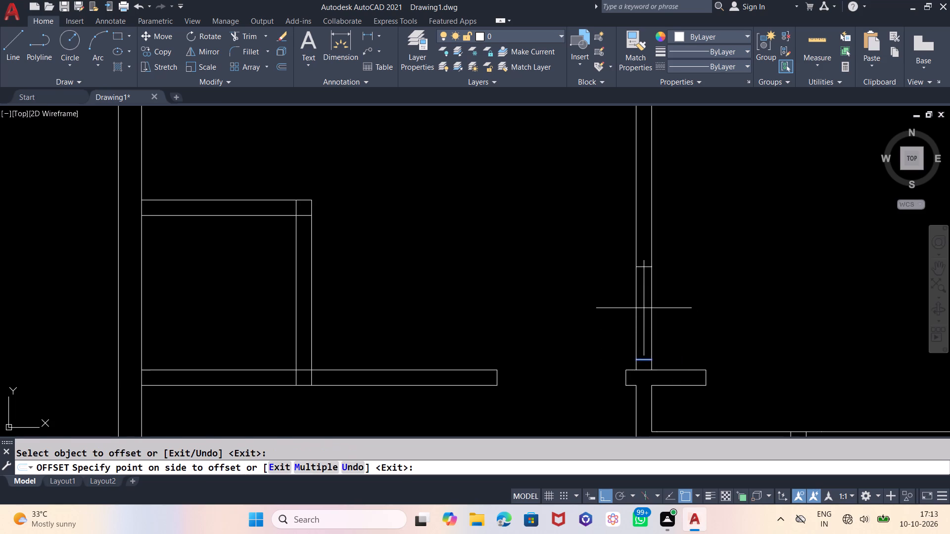
{"action": "left_click", "coordinate": [644, 303]}
{"action": "key", "text": "Escape"}
Trim both wall faces between the jamb lines to open the 3' door and remove the helper line at the cross wall.
{"action": "type", "text": "TR"}
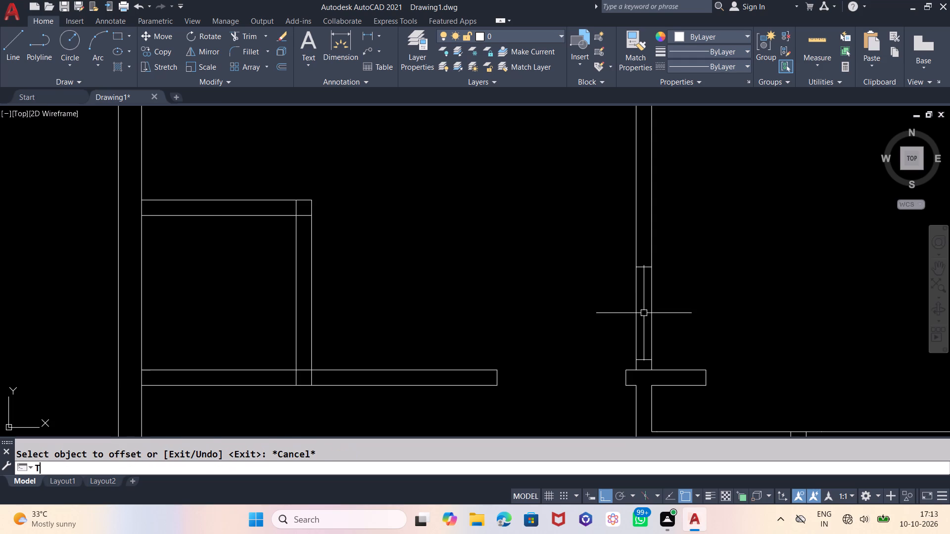
{"action": "key", "text": "Return"}
{"action": "key", "text": "Return"}
{"action": "left_click_drag", "start_coordinate": [598, 319], "coordinate": [612, 320]}
{"action": "left_click", "coordinate": [679, 320]}
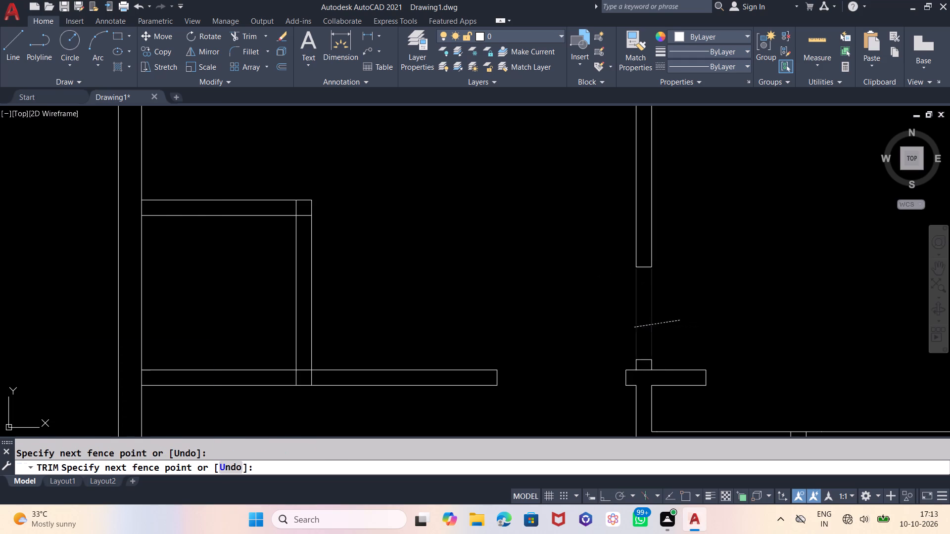
{"action": "left_click", "coordinate": [634, 327]}
{"action": "left_click", "coordinate": [641, 370]}
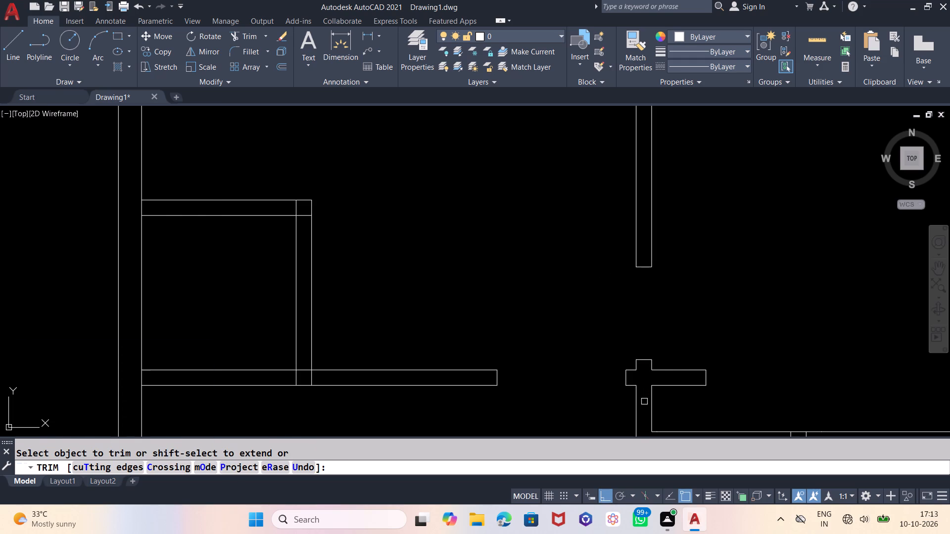
Close the large right room's left wall face across the cross wall and trim away the stub projecting into the room.
{"action": "scroll", "coordinate": [588, 270], "scroll_direction": "down", "scroll_amount": 1}
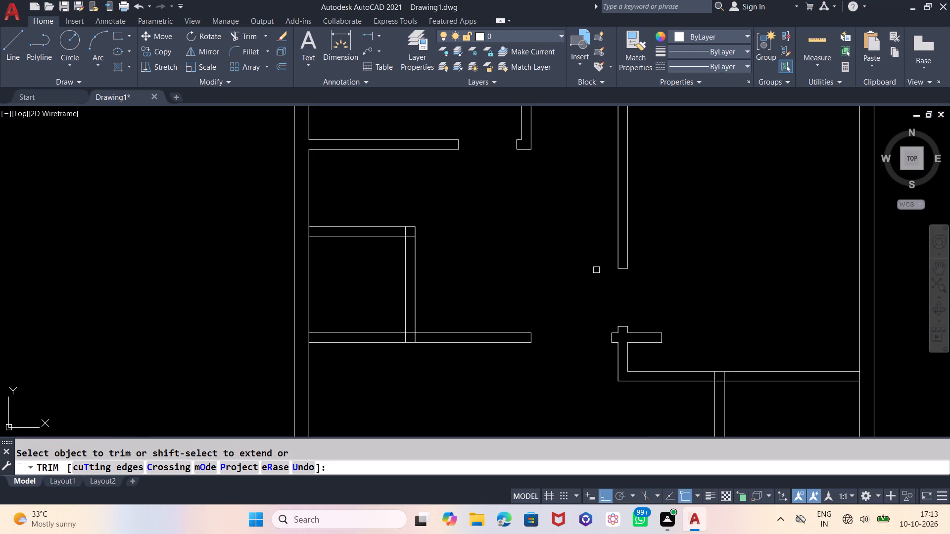
{"action": "left_click", "coordinate": [18, 46]}
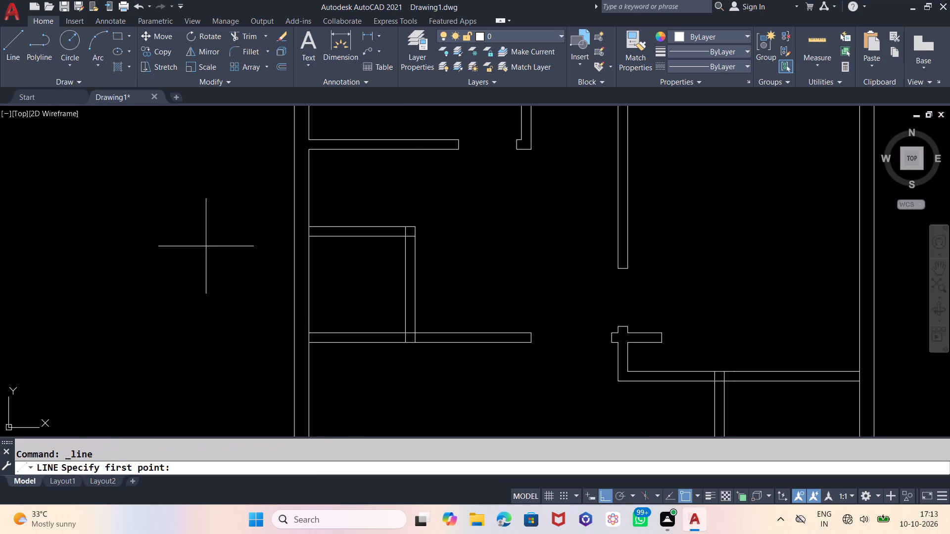
{"action": "scroll", "coordinate": [600, 370], "scroll_direction": "up", "scroll_amount": 1}
{"action": "left_click", "coordinate": [646, 329]}
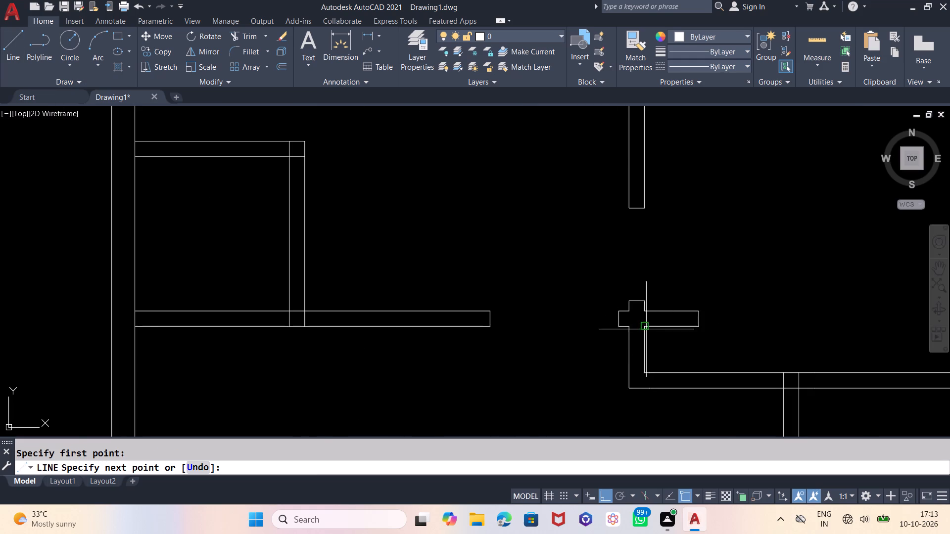
{"action": "left_click", "coordinate": [643, 309]}
{"action": "key", "text": "Escape"}
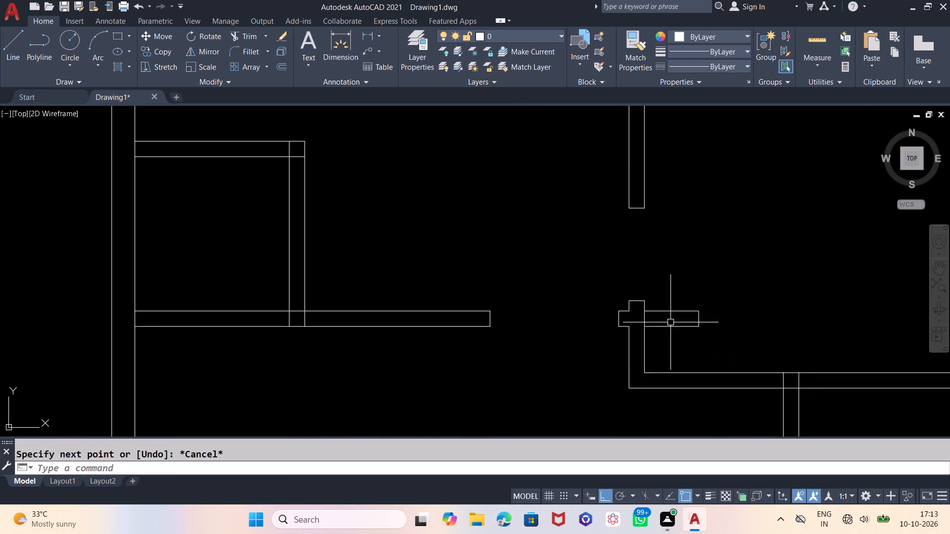
{"action": "type", "text": "TR"}
{"action": "key", "text": "Return"}
{"action": "key", "text": "Return"}
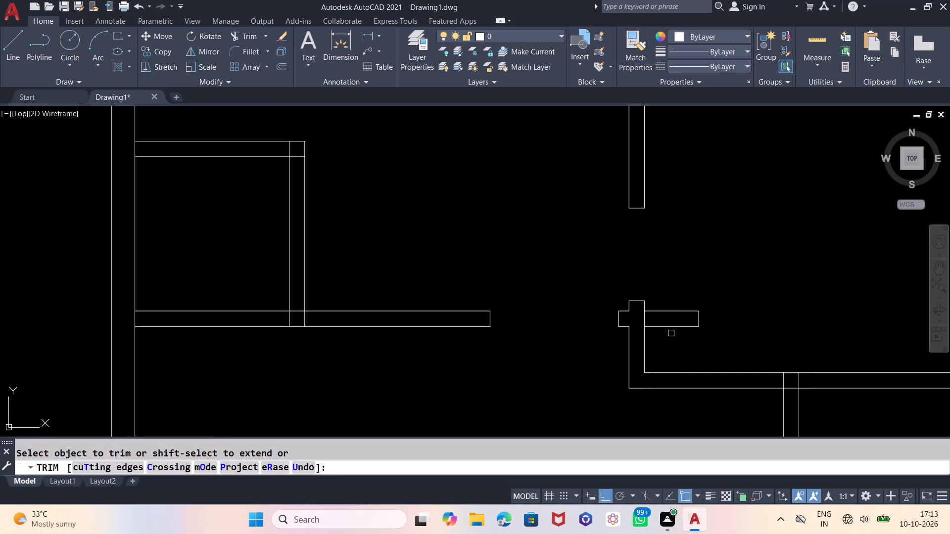
{"action": "left_click", "coordinate": [671, 333]}
{"action": "left_click", "coordinate": [662, 294]}
{"action": "left_click", "coordinate": [702, 320]}
{"action": "key", "text": "Escape"}
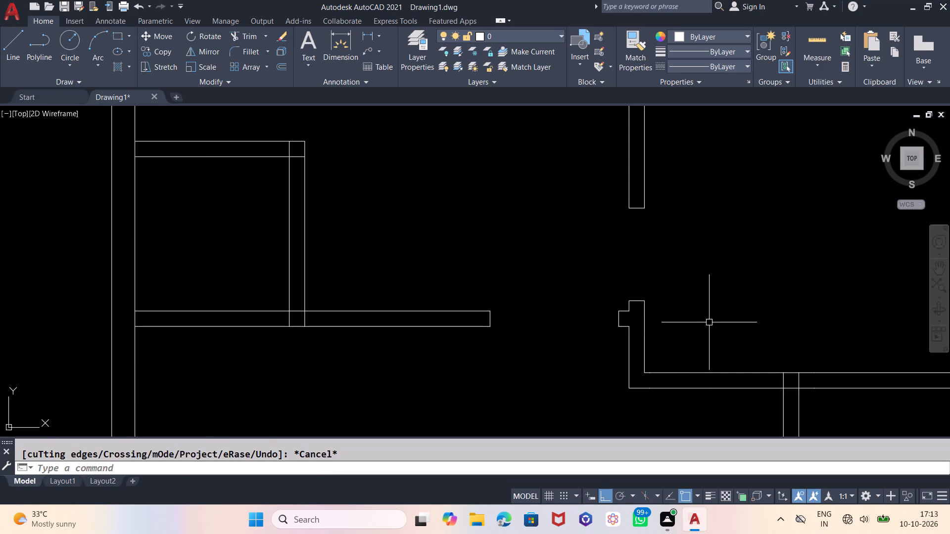
Offset the upper face of the horizontal partition below the small left room 3" upward into the room.
{"action": "middle_click_drag", "start_coordinate": [779, 343], "coordinate": [724, 330]}
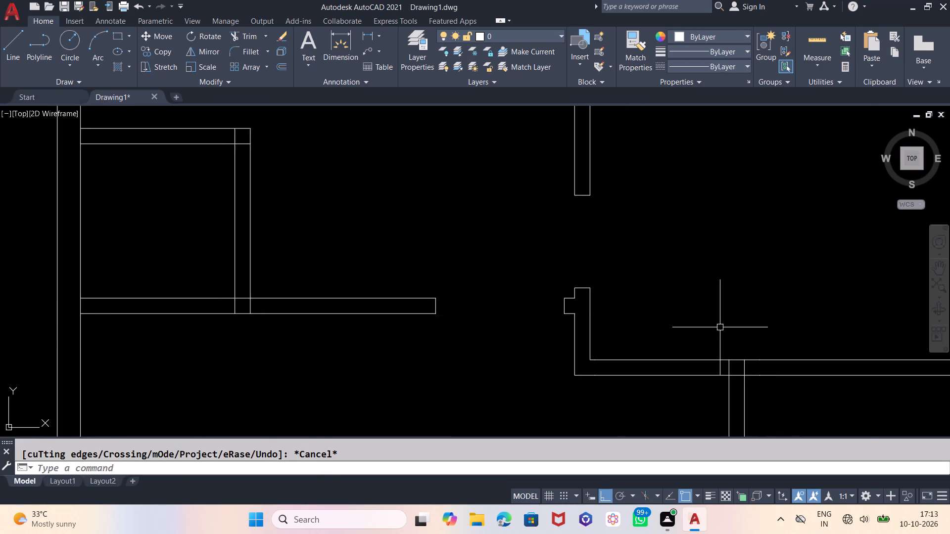
{"action": "scroll", "coordinate": [719, 327], "scroll_direction": "down", "scroll_amount": 1}
{"action": "middle_click_drag", "start_coordinate": [535, 401], "coordinate": [552, 443]}
{"action": "scroll", "coordinate": [591, 402], "scroll_direction": "down", "scroll_amount": 1}
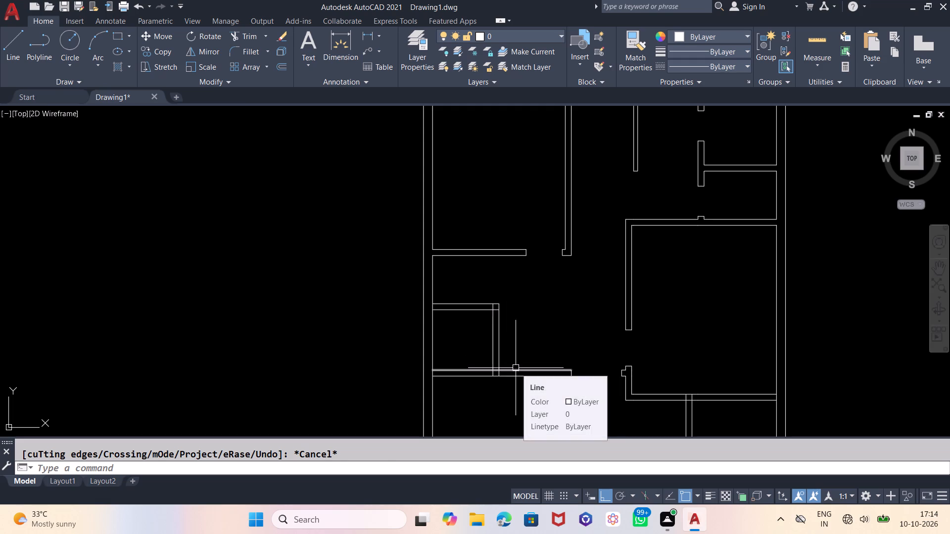
{"action": "key", "text": "o"}
{"action": "key", "text": "Return"}
{"action": "key", "text": "3"}
{"action": "key", "text": "Return"}
{"action": "scroll", "coordinate": [486, 369], "scroll_direction": "up", "scroll_amount": 1}
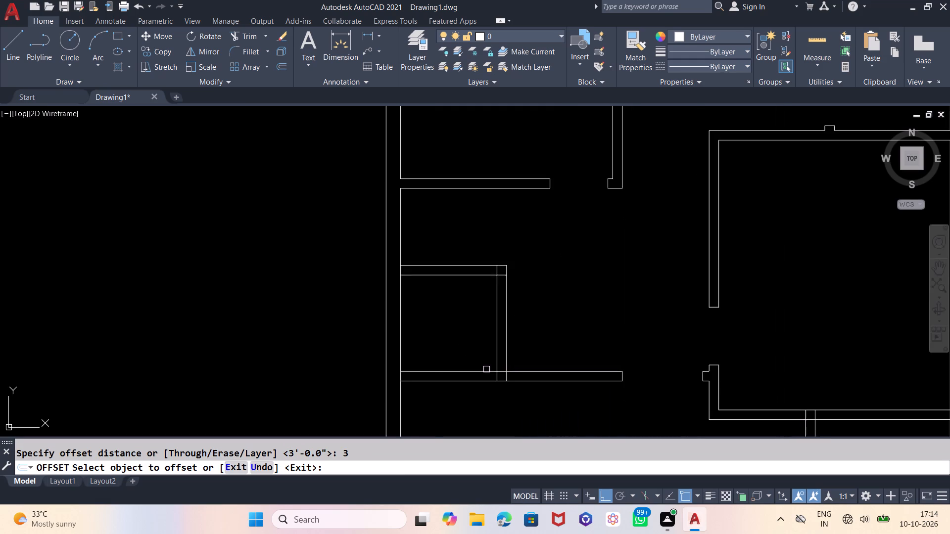
{"action": "left_click", "coordinate": [486, 371]}
{"action": "left_click", "coordinate": [484, 326]}
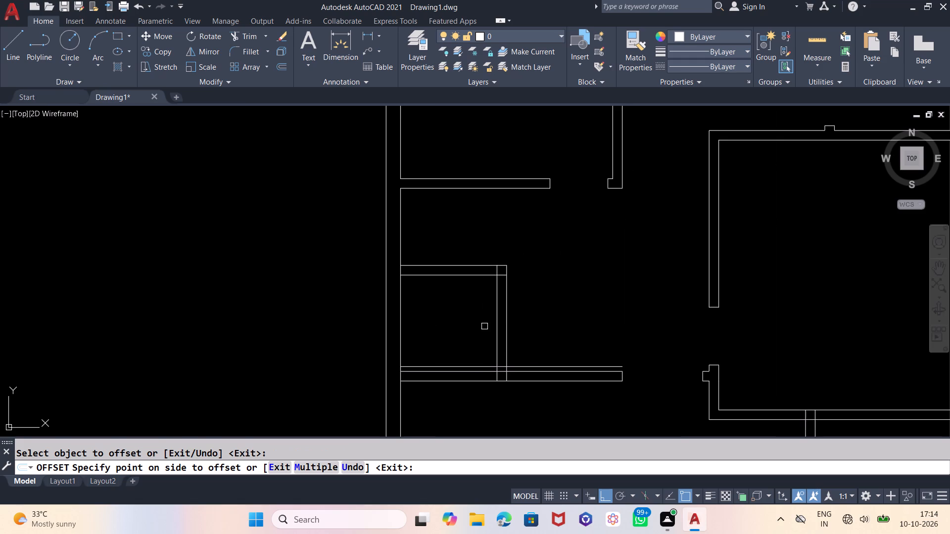
{"action": "key", "text": "Escape"}
Offset the 3" jamb line 30" further up across the small left room's right wall.
{"action": "key", "text": "o"}
{"action": "key", "text": "Return"}
{"action": "key", "text": "3"}
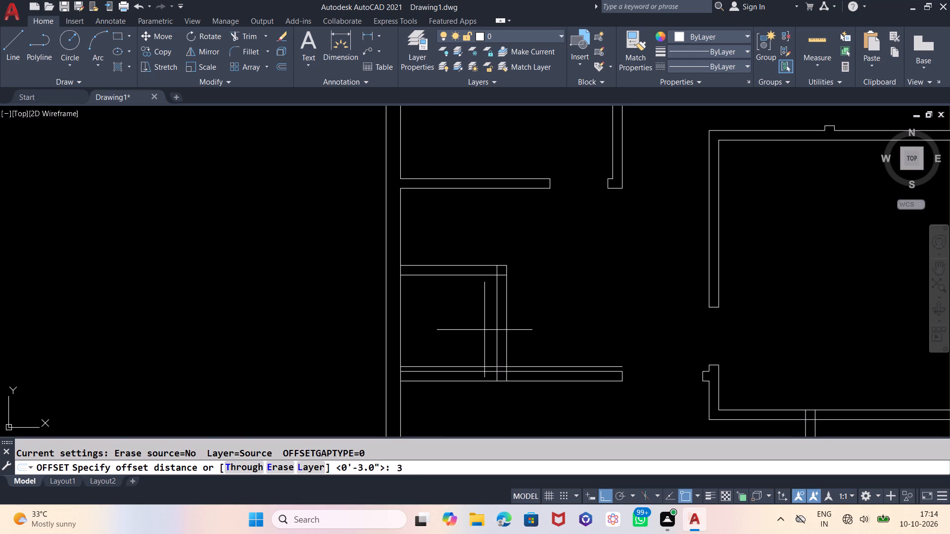
{"action": "key", "text": "0"}
{"action": "key", "text": "Return"}
{"action": "left_click", "coordinate": [479, 367]}
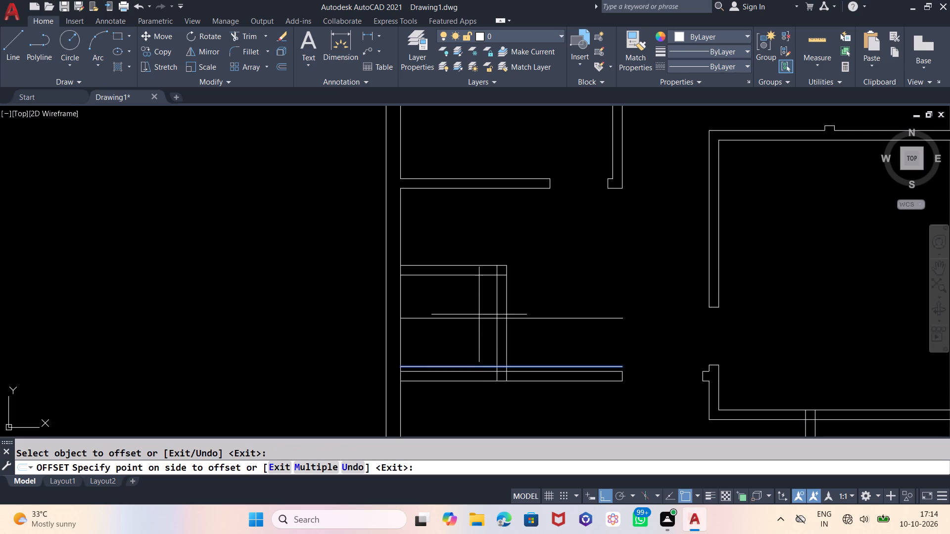
{"action": "left_click", "coordinate": [479, 303]}
{"action": "key", "text": "Escape"}
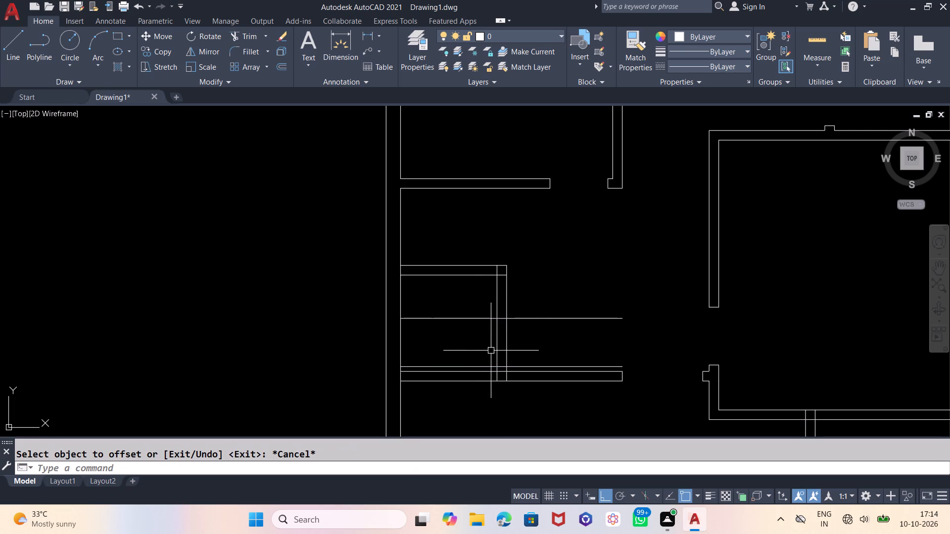
Trim both faces of the small left room's right wall between the jamb lines and cut the upper jamb line's overhangs.
{"action": "type", "text": "TR"}
{"action": "key", "text": "Return"}
{"action": "key", "text": "Return"}
{"action": "left_click", "coordinate": [491, 349]}
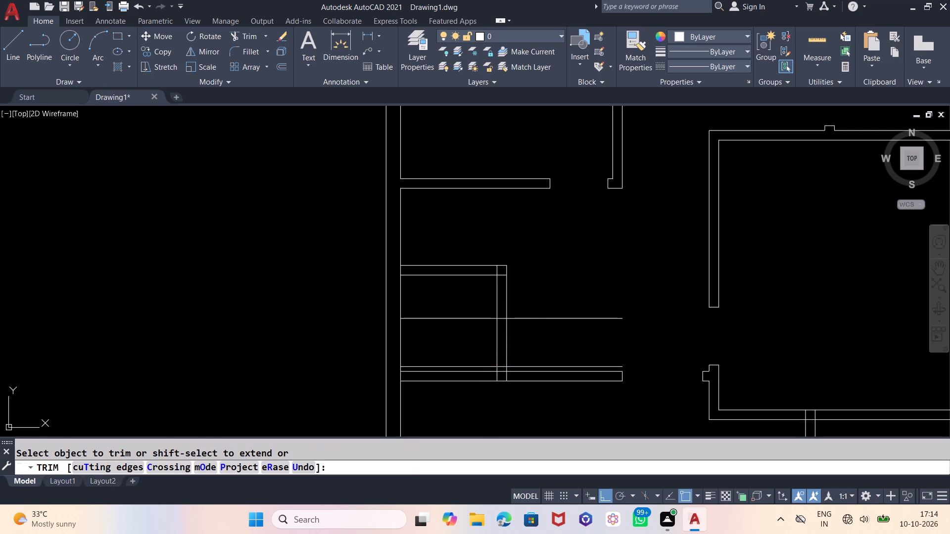
{"action": "left_click", "coordinate": [536, 343]}
{"action": "left_click", "coordinate": [544, 320]}
{"action": "left_click", "coordinate": [483, 316]}
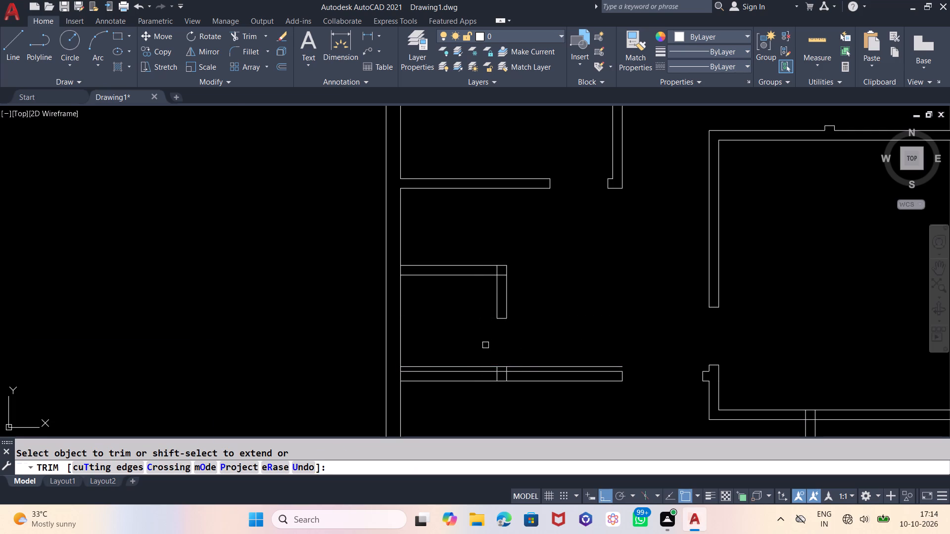
Trim the lower jamb line's overhangs and clear the crossing lines where this jamb meets the horizontal partition below.
{"action": "scroll", "coordinate": [505, 369], "scroll_direction": "up", "scroll_amount": 2}
{"action": "left_click", "coordinate": [516, 366]}
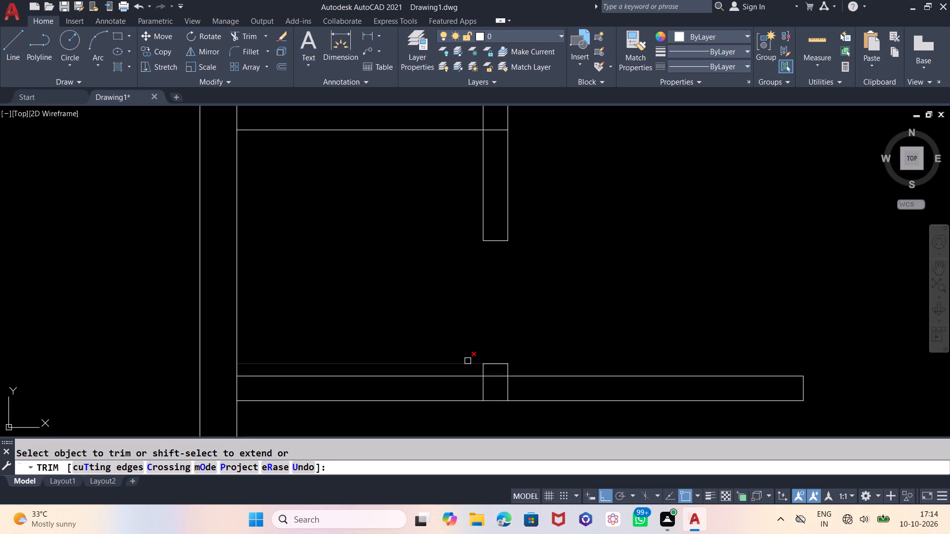
{"action": "left_click", "coordinate": [468, 362]}
{"action": "left_click", "coordinate": [492, 375]}
{"action": "left_click", "coordinate": [509, 391]}
{"action": "left_click_drag", "start_coordinate": [478, 391], "coordinate": [501, 391]}
Trim the crossing lines at the small left room's upper corner and where its two horizontal walls meet the outer wall.
{"action": "middle_click_drag", "start_coordinate": [497, 269], "coordinate": [501, 292]}
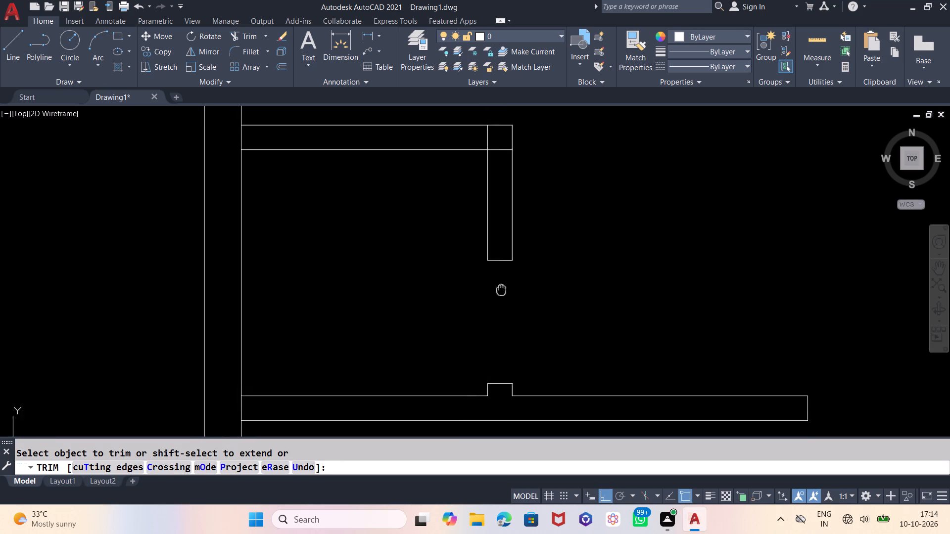
{"action": "middle_click_drag", "start_coordinate": [501, 292], "coordinate": [498, 371]}
{"action": "left_click", "coordinate": [494, 231]}
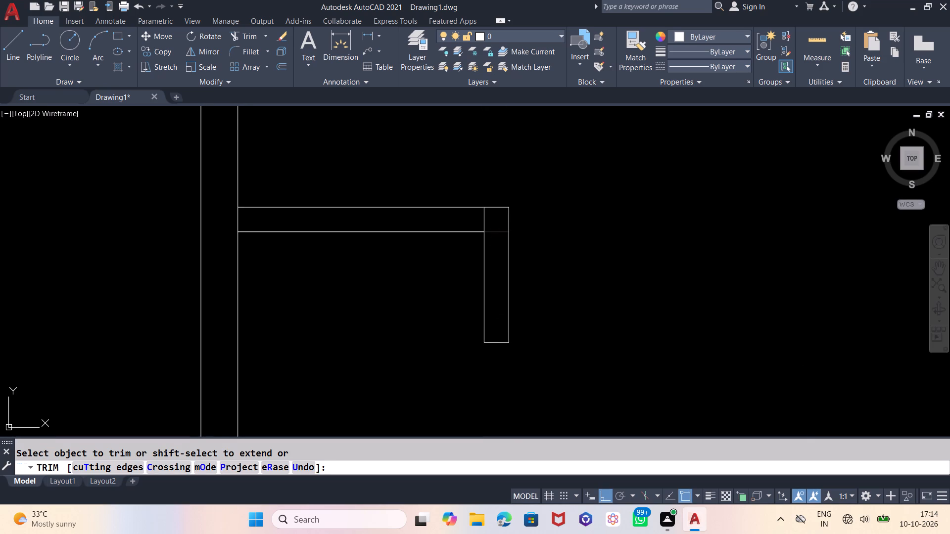
{"action": "left_click", "coordinate": [484, 221]}
{"action": "scroll", "coordinate": [586, 178], "scroll_direction": "down", "scroll_amount": 1}
{"action": "left_click", "coordinate": [368, 204]}
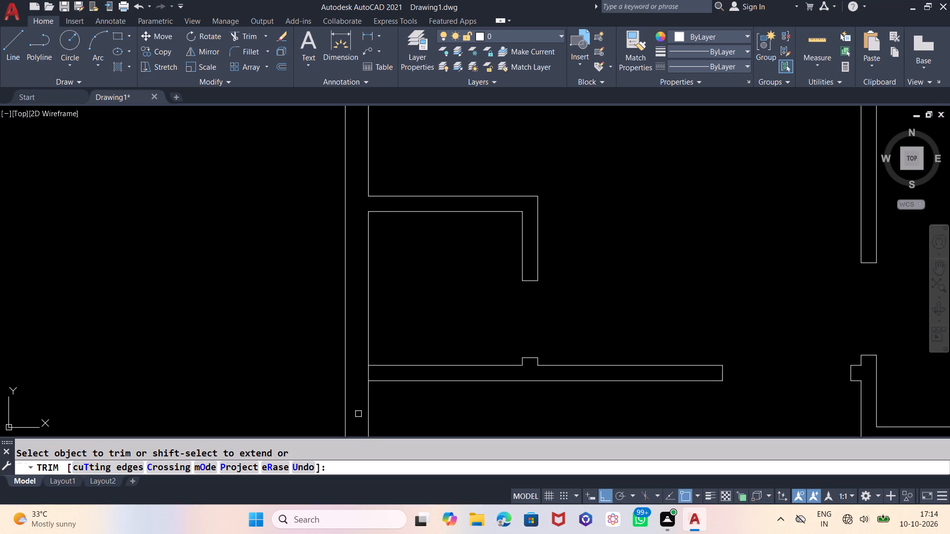
{"action": "left_click", "coordinate": [369, 376]}
Offset the right face of the vertical partition below the large right room 3" to the right.
{"action": "middle_click_drag", "start_coordinate": [431, 323], "coordinate": [410, 427]}
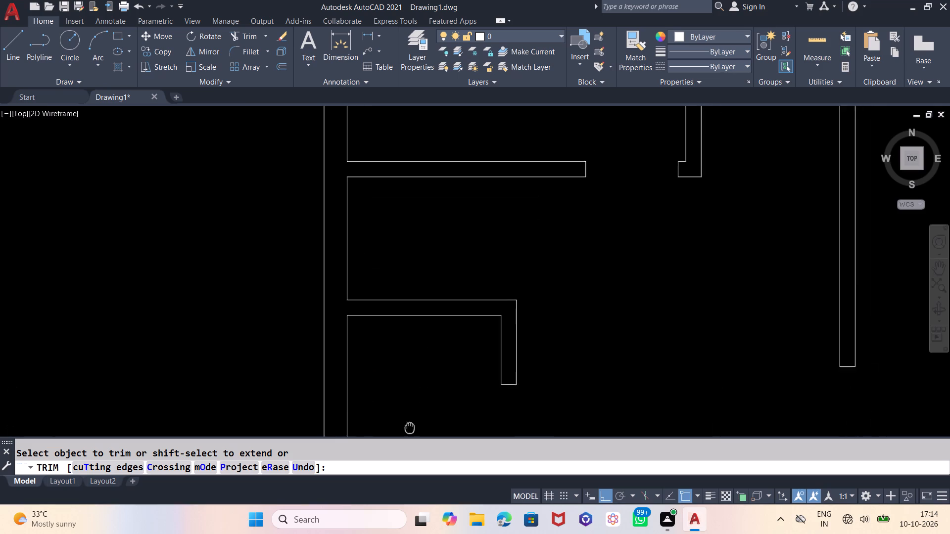
{"action": "middle_click_drag", "start_coordinate": [410, 427], "coordinate": [389, 450]}
{"action": "scroll", "coordinate": [405, 221], "scroll_direction": "down", "scroll_amount": 2}
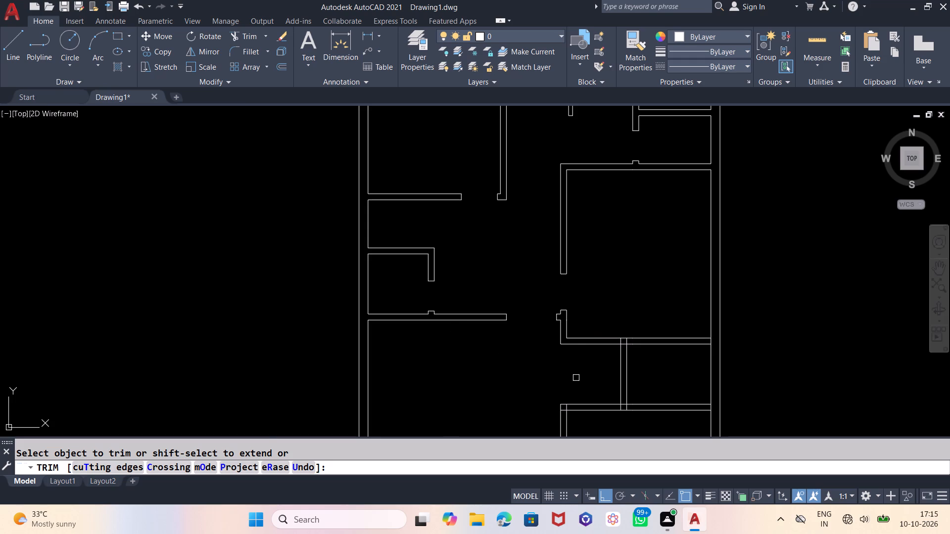
{"action": "key", "text": "Escape"}
{"action": "key", "text": "o"}
{"action": "key", "text": "Return"}
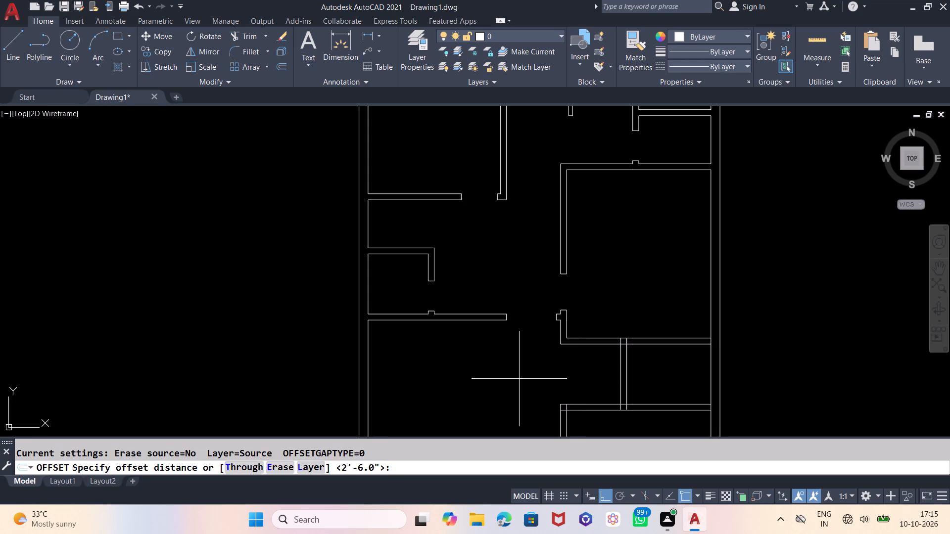
{"action": "key", "text": "3"}
{"action": "key", "text": "Return"}
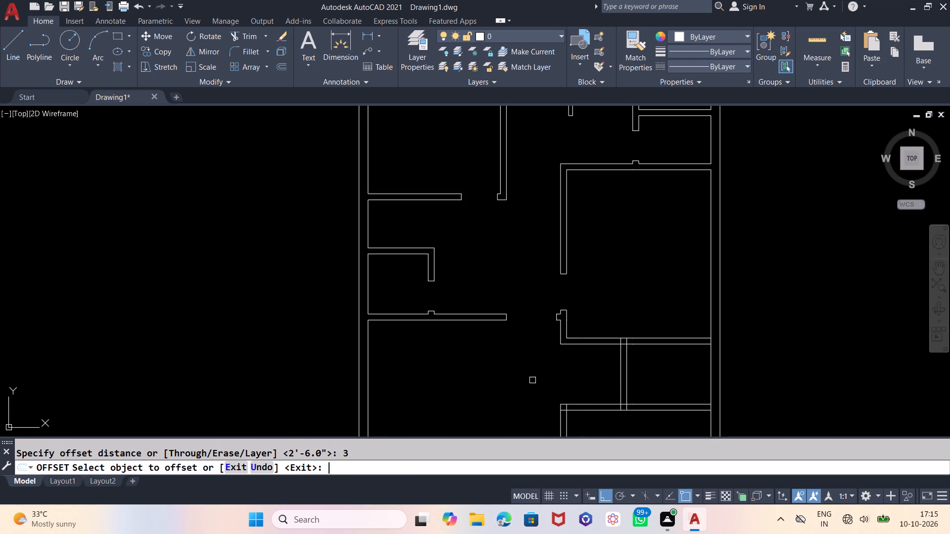
{"action": "scroll", "coordinate": [619, 347], "scroll_direction": "up", "scroll_amount": 2}
{"action": "left_click", "coordinate": [638, 334]}
{"action": "left_click", "coordinate": [678, 333]}
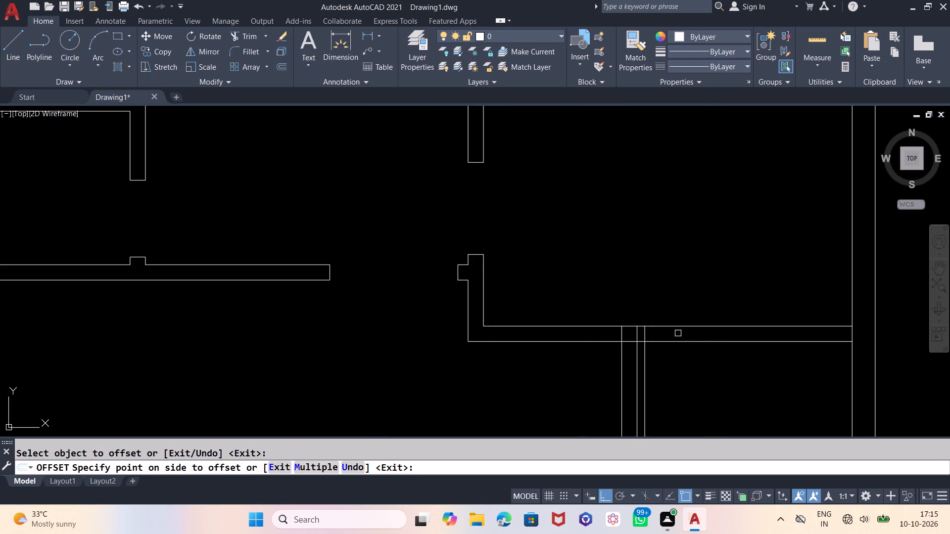
{"action": "key", "text": "Escape"}
Offset the 3" jamb line 30" further right across the large right room's lower wall.
{"action": "key", "text": "o"}
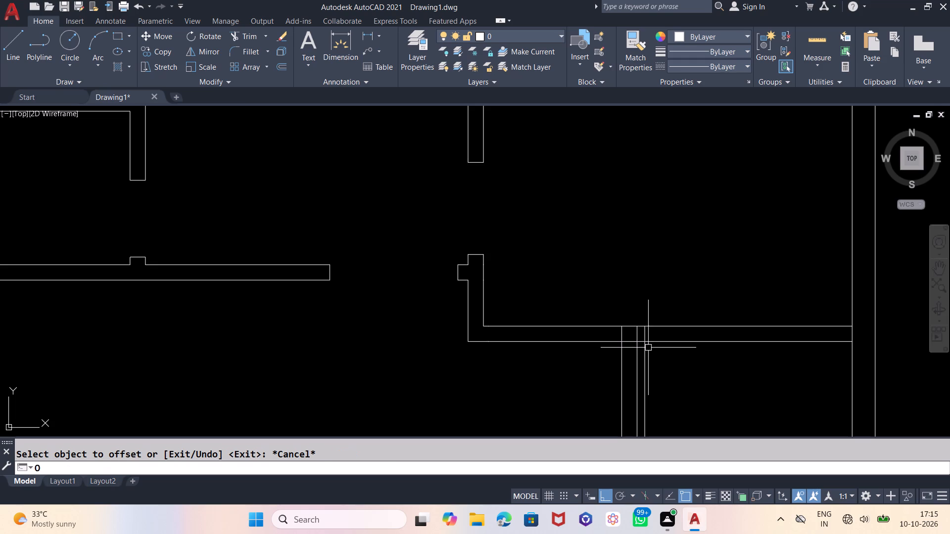
{"action": "key", "text": "Return"}
{"action": "type", "text": "30"}
{"action": "key", "text": "Return"}
{"action": "scroll", "coordinate": [642, 331], "scroll_direction": "up", "scroll_amount": 2}
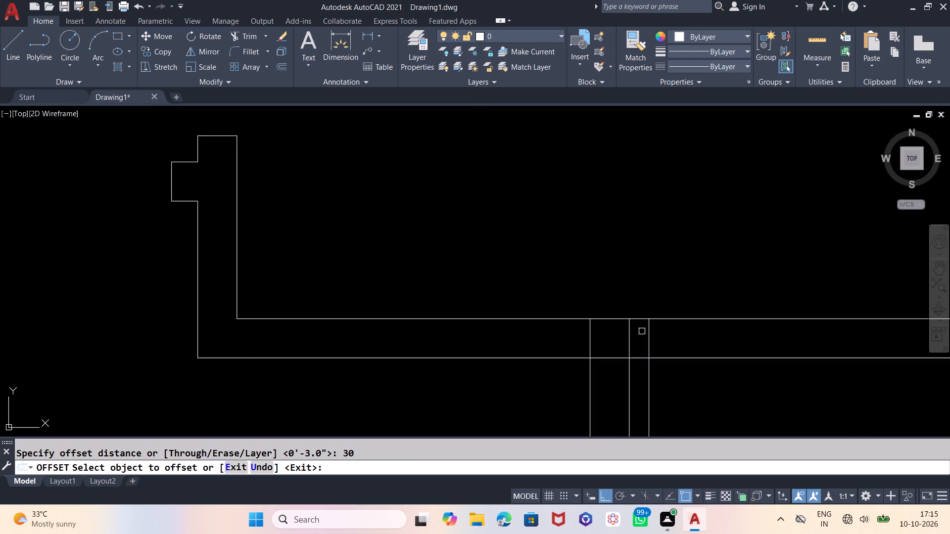
{"action": "left_click", "coordinate": [648, 332]}
{"action": "left_click", "coordinate": [731, 335]}
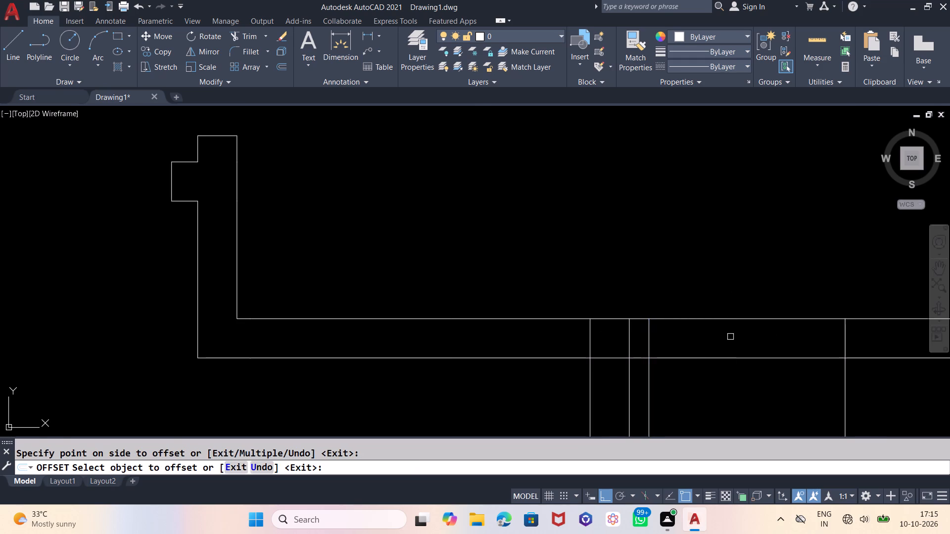
{"action": "key", "text": "Escape"}
Trim the large right room's lower wall between the jamb lines and cut the leftover stubs and line below the left jamb.
{"action": "type", "text": "TR"}
{"action": "key", "text": "Return"}
{"action": "key", "text": "Return"}
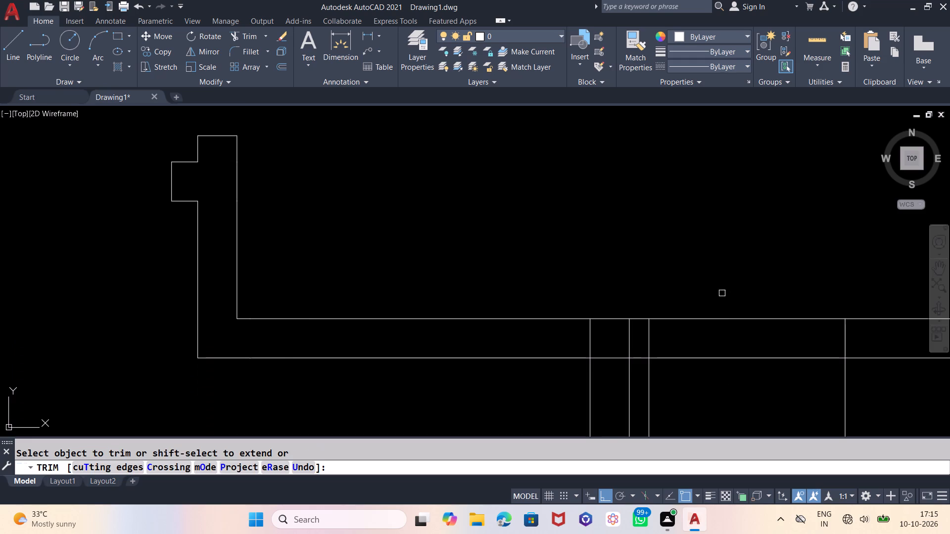
{"action": "left_click_drag", "start_coordinate": [722, 293], "coordinate": [723, 302]}
{"action": "left_click", "coordinate": [724, 390]}
{"action": "scroll", "coordinate": [544, 303], "scroll_direction": "down", "scroll_amount": 1}
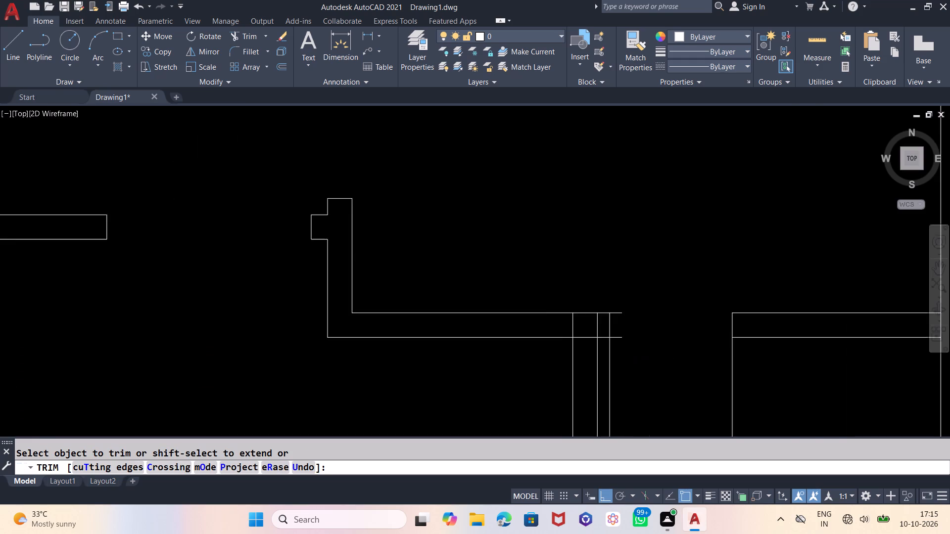
{"action": "scroll", "coordinate": [544, 303], "scroll_direction": "down", "scroll_amount": 1}
{"action": "scroll", "coordinate": [576, 323], "scroll_direction": "up", "scroll_amount": 2}
{"action": "left_click", "coordinate": [616, 325]}
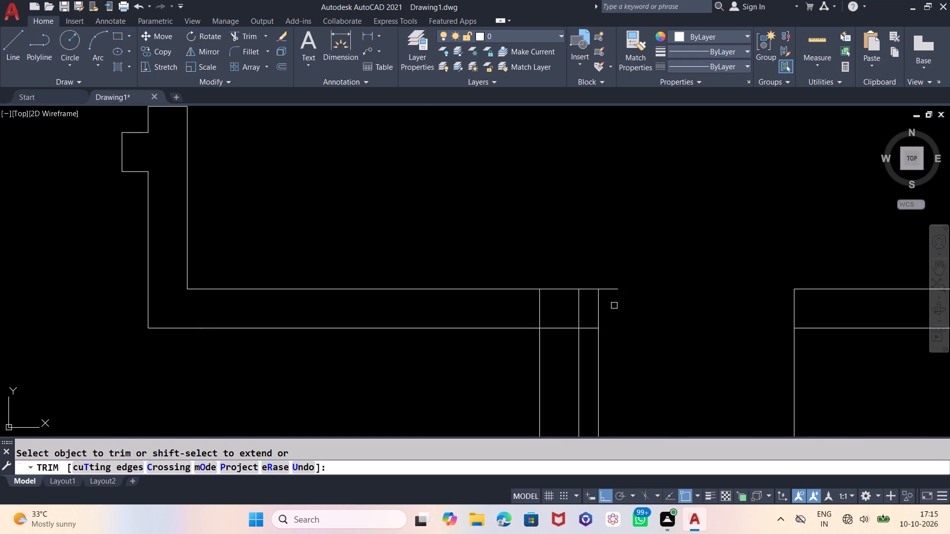
{"action": "left_click", "coordinate": [614, 287]}
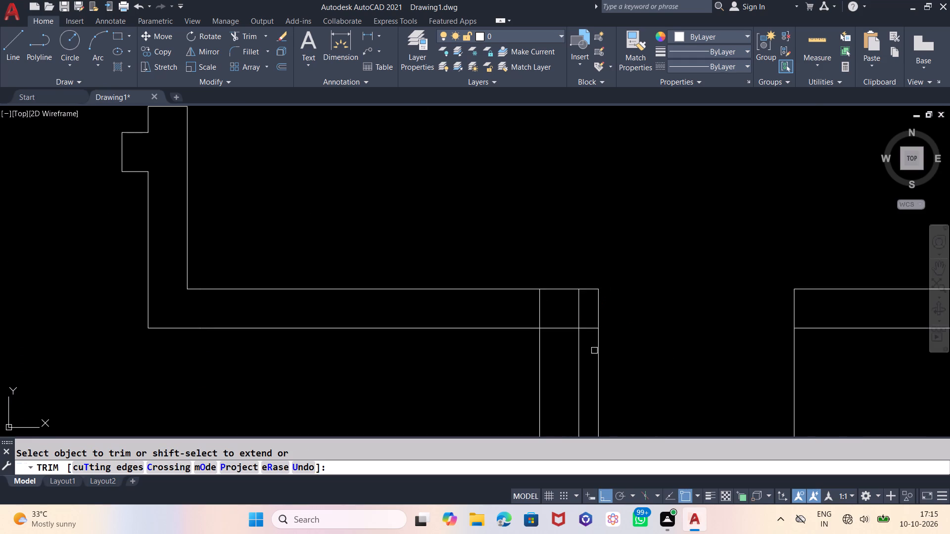
{"action": "left_click", "coordinate": [598, 351]}
Trim the crossing lines where the vertical partition meets the large right room's lower wall.
{"action": "left_click", "coordinate": [580, 304]}
{"action": "left_click", "coordinate": [560, 325]}
{"action": "left_click", "coordinate": [560, 328]}
{"action": "left_click", "coordinate": [540, 314]}
{"action": "left_click", "coordinate": [558, 343]}
{"action": "left_click", "coordinate": [556, 316]}
Trim the right jamb line below the wall and the outer wall's inner face where the large right room's lower wall joins it.
{"action": "scroll", "coordinate": [457, 292], "scroll_direction": "down", "scroll_amount": 2}
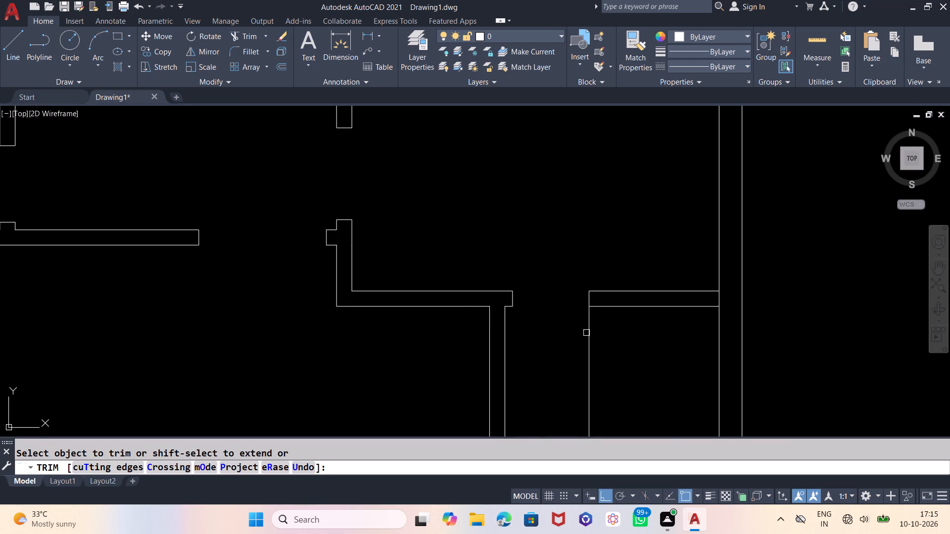
{"action": "left_click", "coordinate": [590, 331]}
{"action": "left_click", "coordinate": [715, 298]}
{"action": "left_click", "coordinate": [724, 298]}
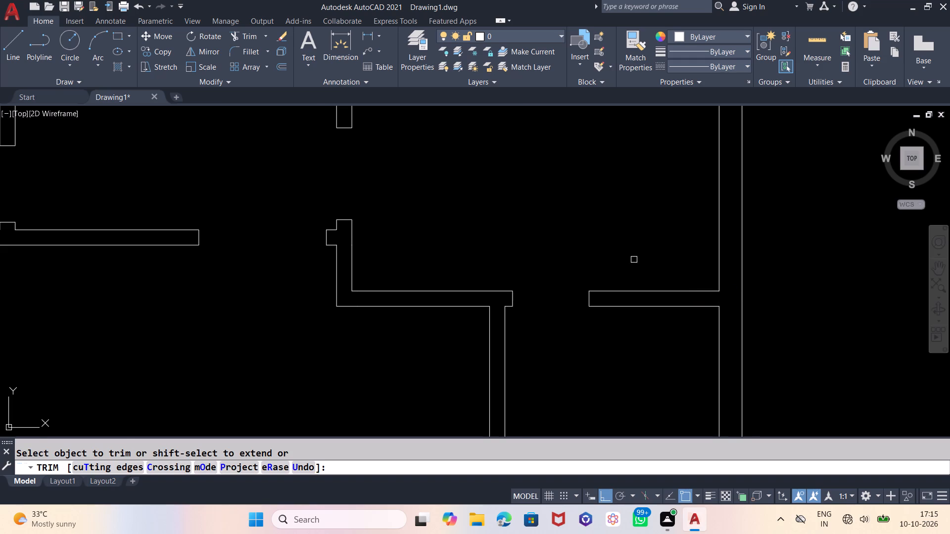
{"action": "scroll", "coordinate": [631, 257], "scroll_direction": "down", "scroll_amount": 2}
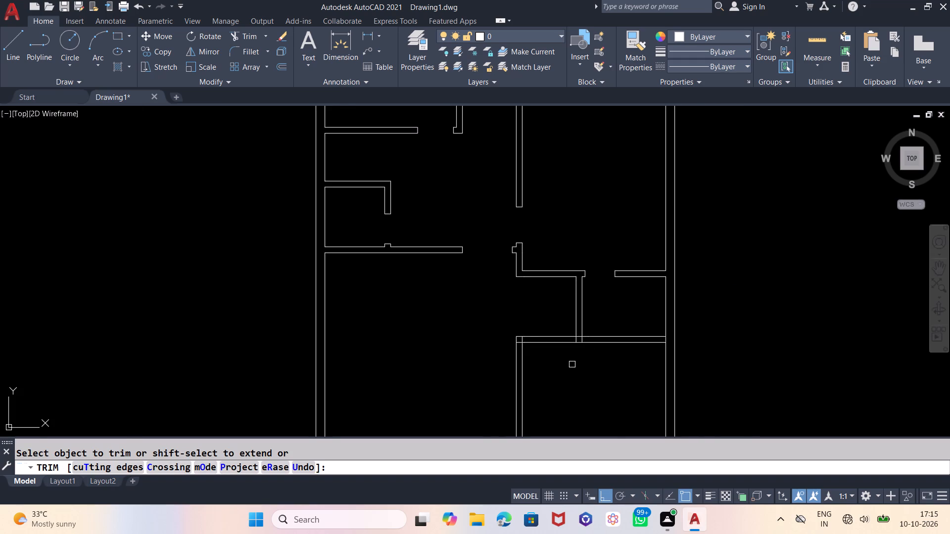
{"action": "scroll", "coordinate": [511, 321], "scroll_direction": "down", "scroll_amount": 1}
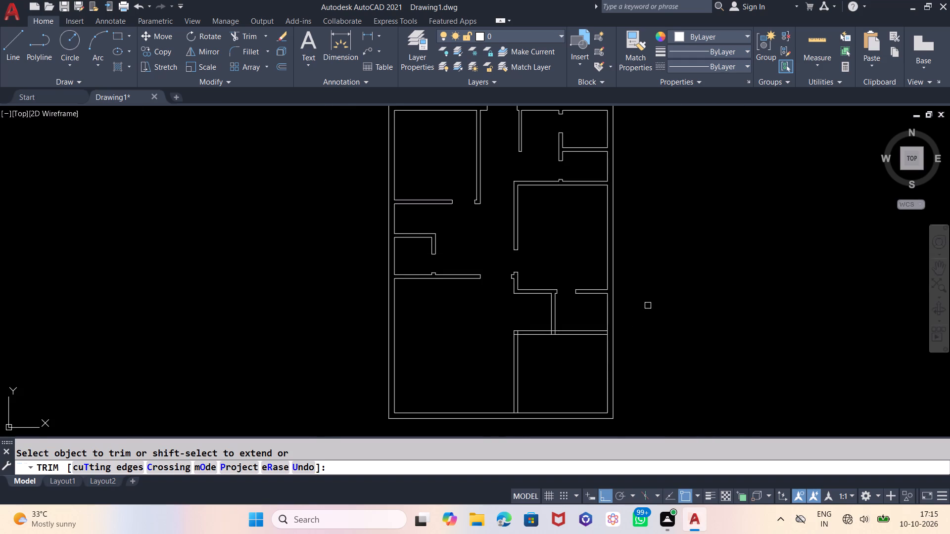
{"action": "middle_click_drag", "start_coordinate": [648, 305], "coordinate": [652, 316]}
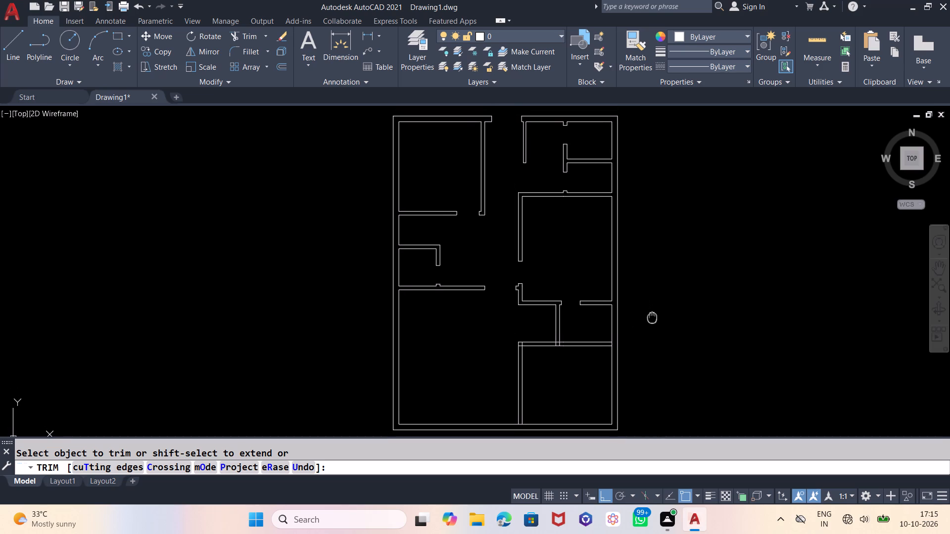
{"action": "middle_click_drag", "start_coordinate": [652, 316], "coordinate": [652, 316]}
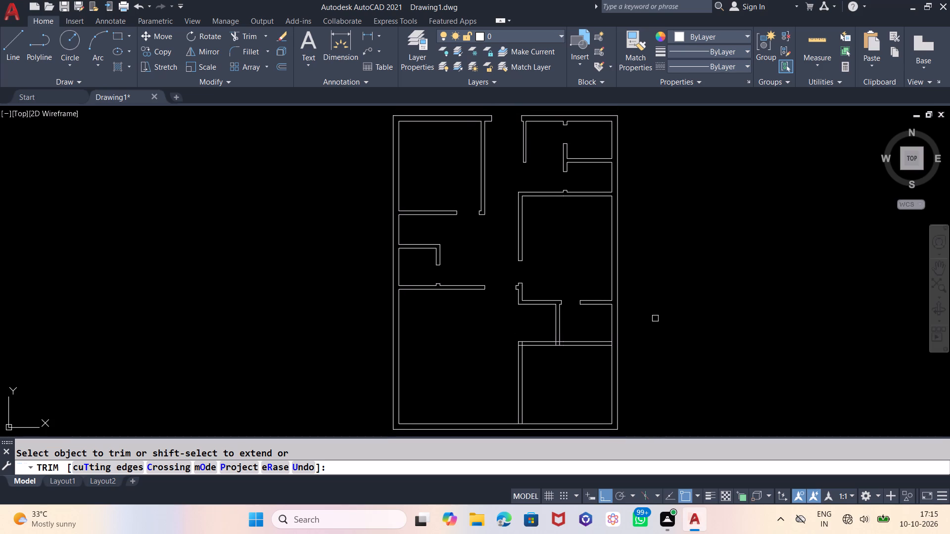
{"action": "left_click", "coordinate": [657, 320]}
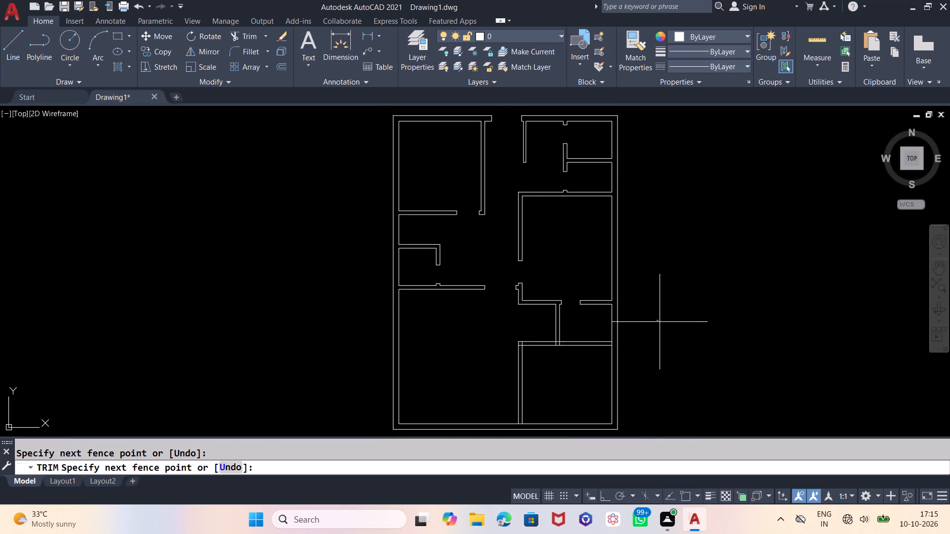
{"action": "key", "text": "Escape"}
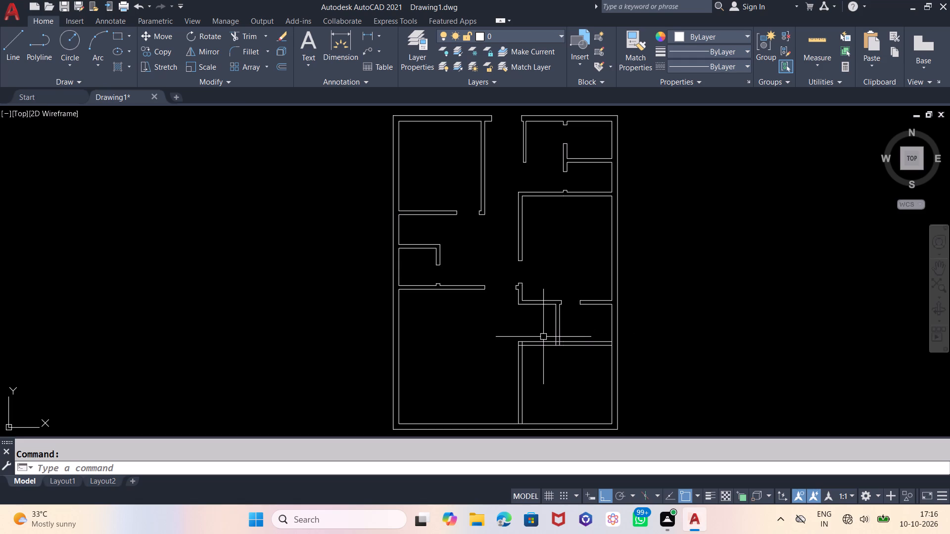
Offset the left face of the vertical partition below the large right room 3" to the left.
{"action": "key", "text": "o"}
{"action": "key", "text": "Return"}
{"action": "key", "text": "3"}
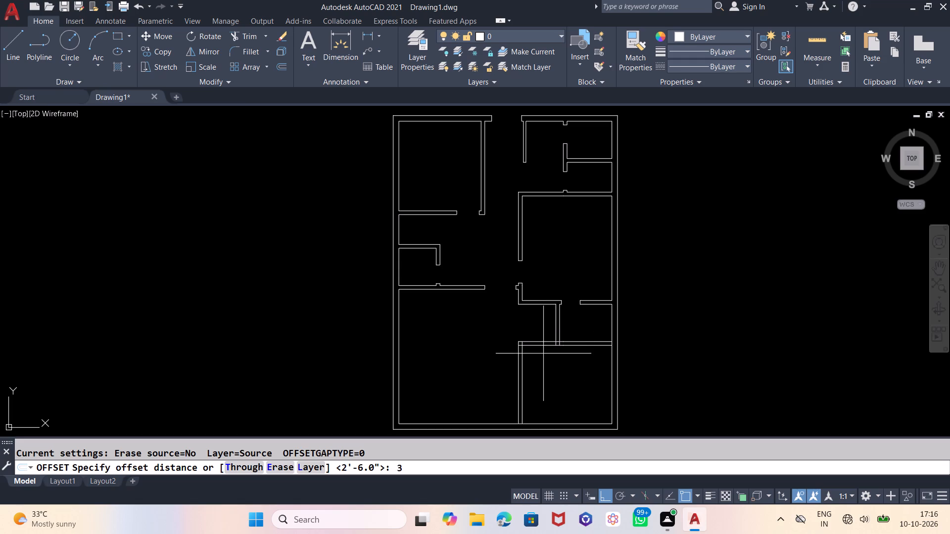
{"action": "key", "text": "Return"}
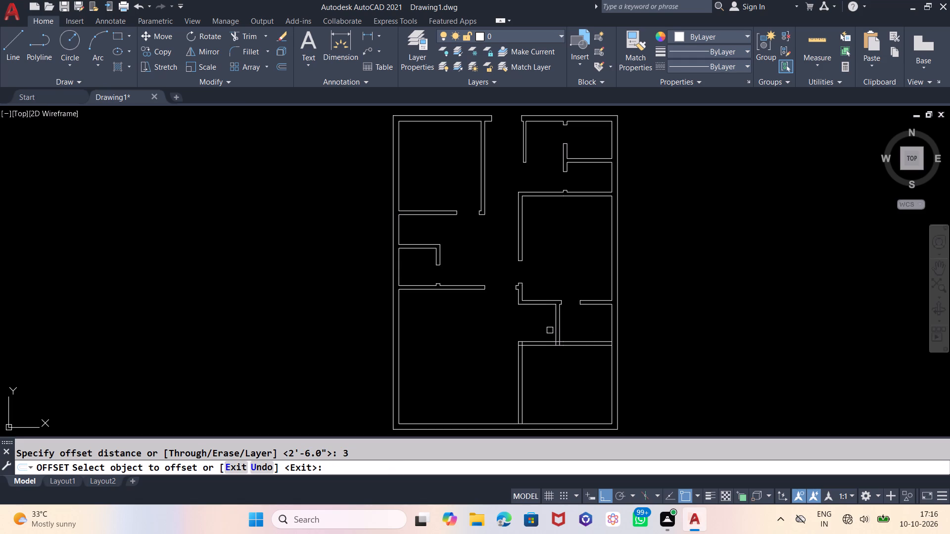
{"action": "scroll", "coordinate": [557, 331], "scroll_direction": "up", "scroll_amount": 3}
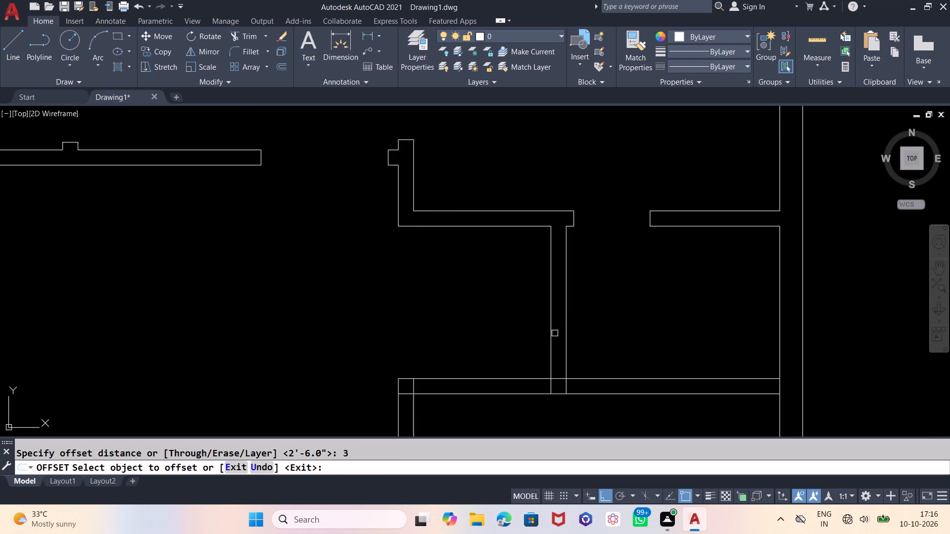
{"action": "left_click", "coordinate": [552, 336]}
{"action": "left_click", "coordinate": [509, 341]}
{"action": "key", "text": "Escape"}
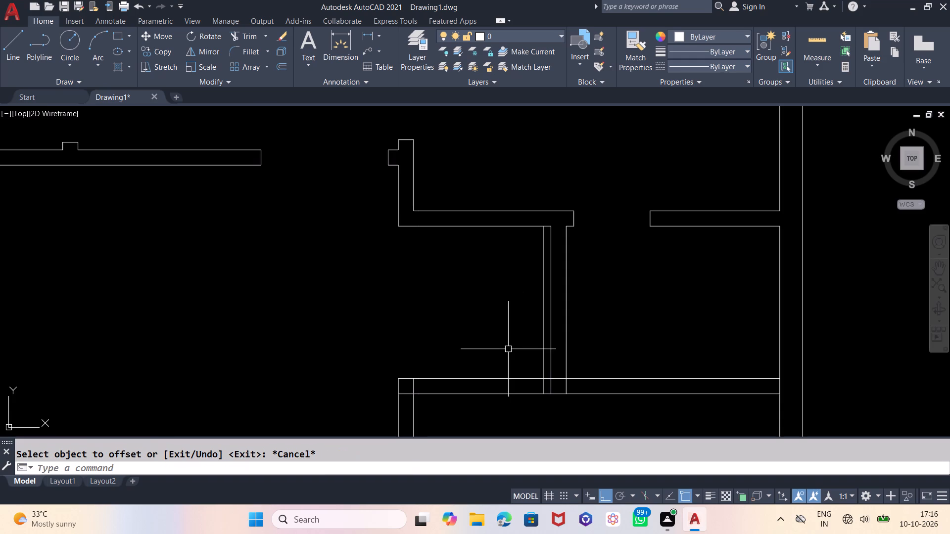
Offset the jamb line beside the vertical partition below the large right room 3' to the left.
{"action": "key", "text": "o"}
{"action": "key", "text": "Return"}
{"action": "key", "text": "3"}
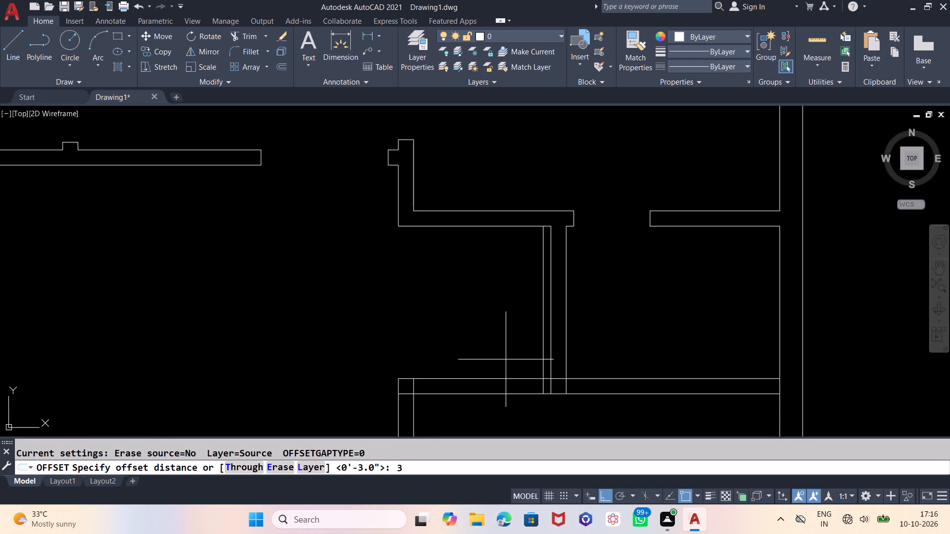
{"action": "key", "text": "apostrophe"}
{"action": "key", "text": "Return"}
{"action": "left_click", "coordinate": [544, 344]}
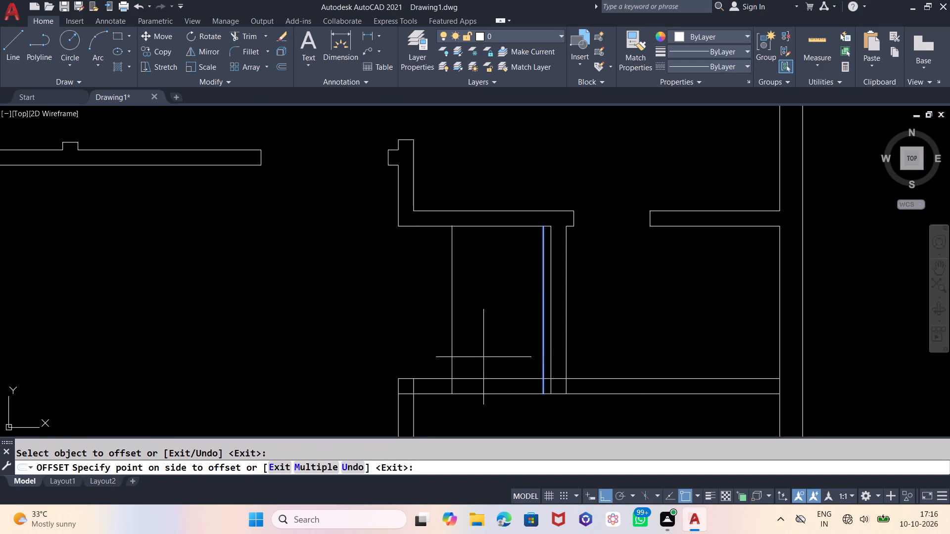
{"action": "left_click", "coordinate": [469, 356]}
{"action": "key", "text": "Escape"}
Trim the lower horizontal wall between the two jamb lines, the jamb lines above it, and its corner with the lower vertical wall.
{"action": "type", "text": "TR"}
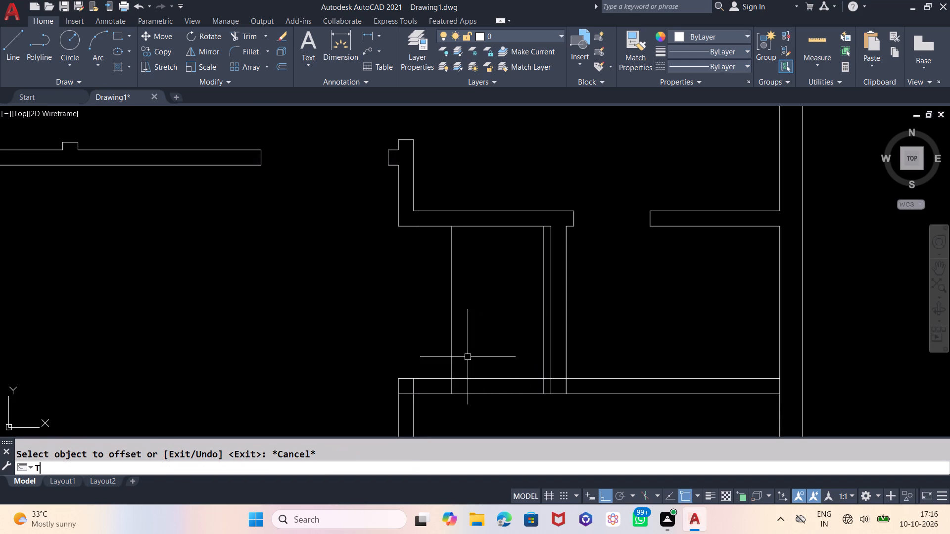
{"action": "key", "text": "Return"}
{"action": "key", "text": "Return"}
{"action": "left_click", "coordinate": [482, 351]}
{"action": "left_click", "coordinate": [492, 410]}
{"action": "left_click_drag", "start_coordinate": [479, 314], "coordinate": [474, 315]}
{"action": "left_click", "coordinate": [434, 319]}
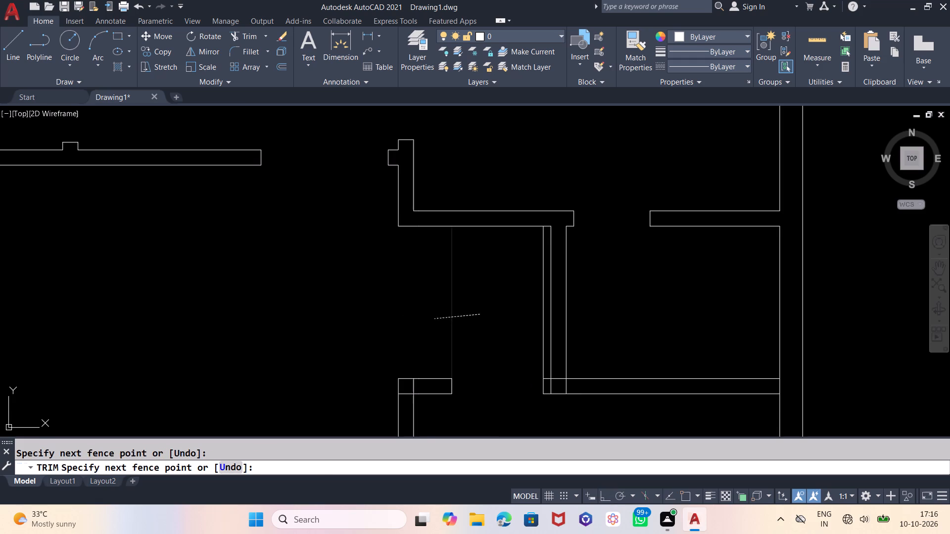
{"action": "left_click", "coordinate": [409, 389]}
{"action": "left_click", "coordinate": [408, 397]}
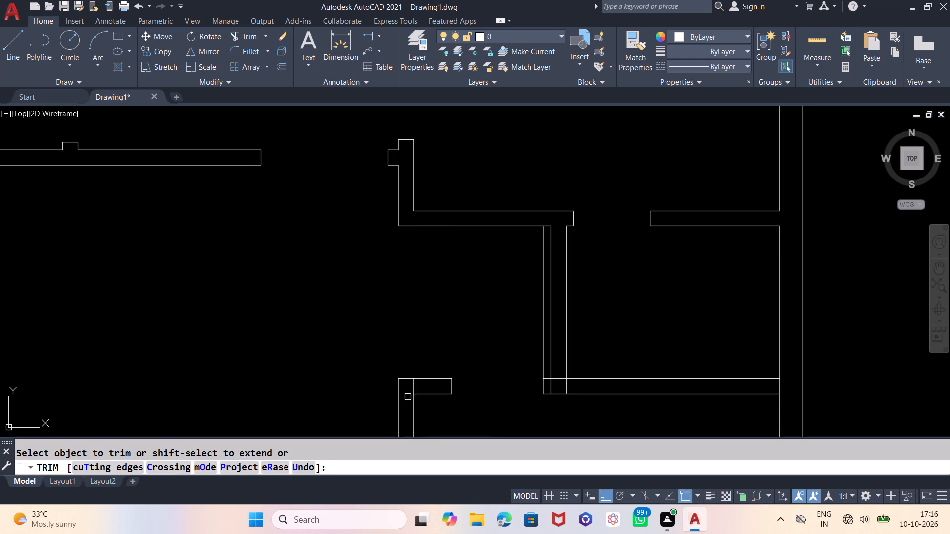
{"action": "left_click", "coordinate": [413, 388]}
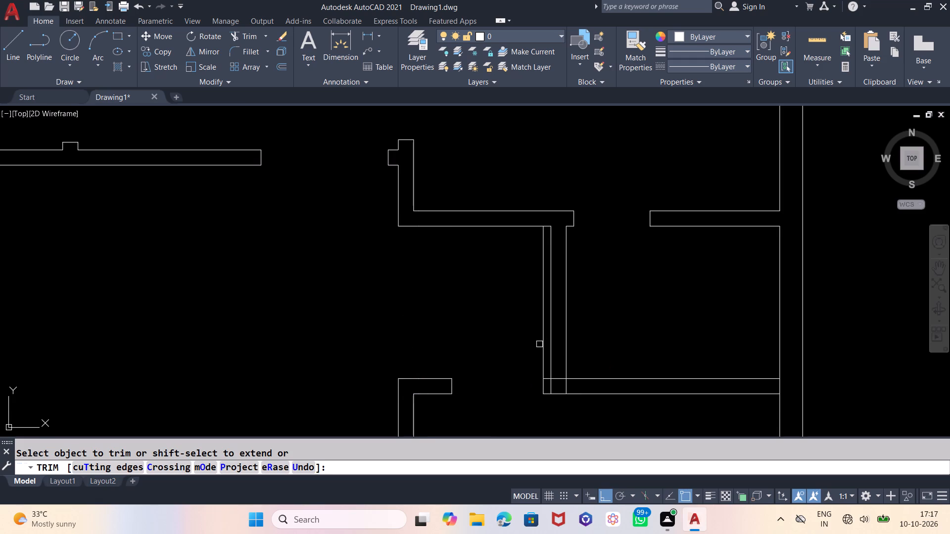
{"action": "left_click", "coordinate": [542, 341]}
Trim the crossing lines where the vertical partition meets the lower horizontal wall, and the outer wall's inner faces at the right and bottom wall junctions.
{"action": "left_click", "coordinate": [550, 385]}
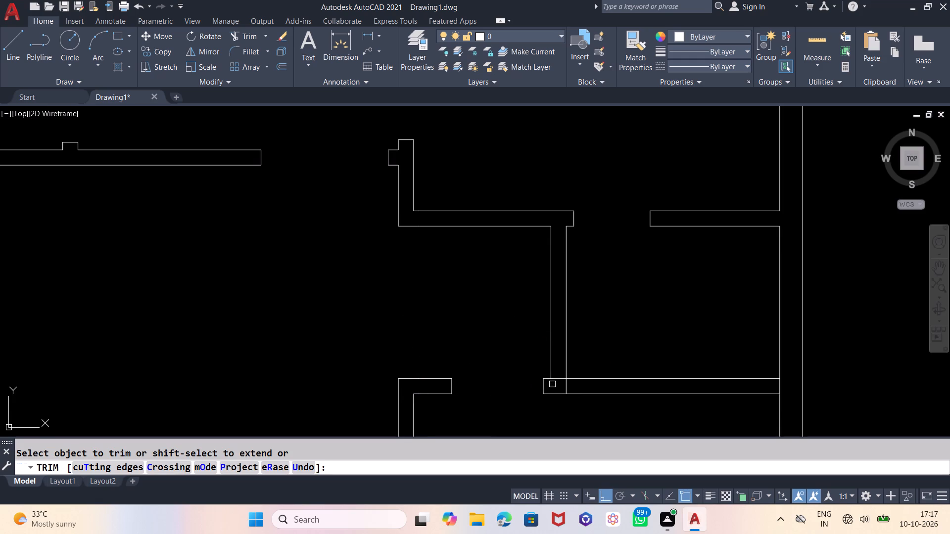
{"action": "left_click", "coordinate": [556, 376]}
{"action": "left_click", "coordinate": [566, 386]}
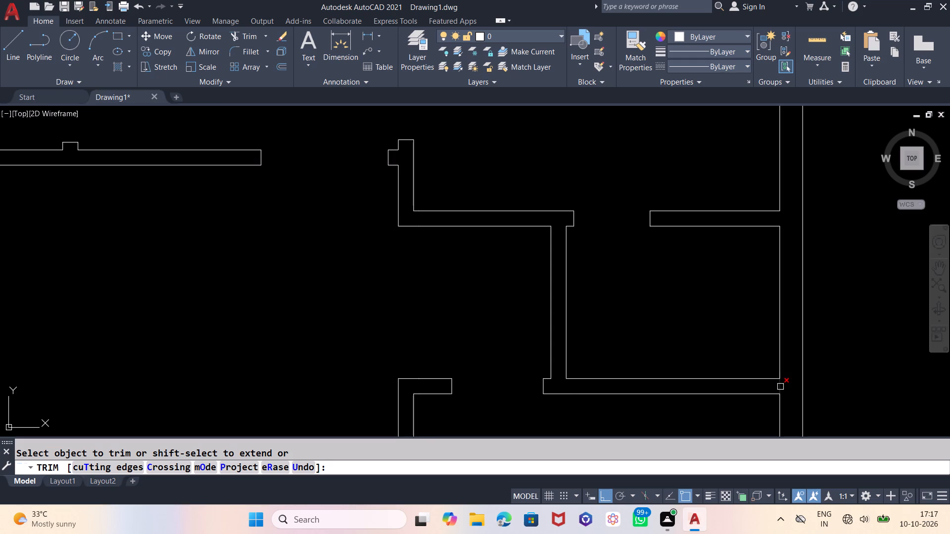
{"action": "left_click", "coordinate": [779, 387]}
{"action": "scroll", "coordinate": [608, 204], "scroll_direction": "down", "scroll_amount": 2}
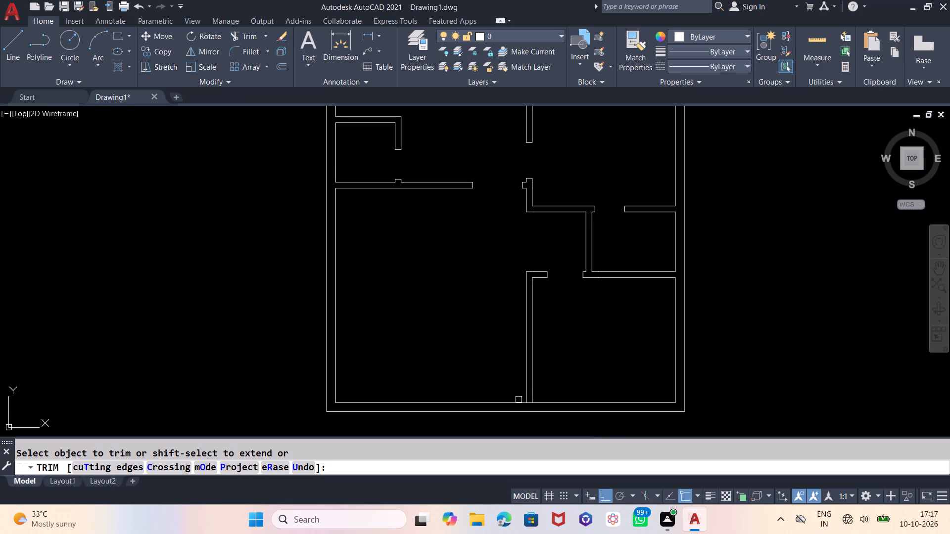
{"action": "scroll", "coordinate": [527, 403], "scroll_direction": "up", "scroll_amount": 2}
{"action": "left_click", "coordinate": [533, 404]}
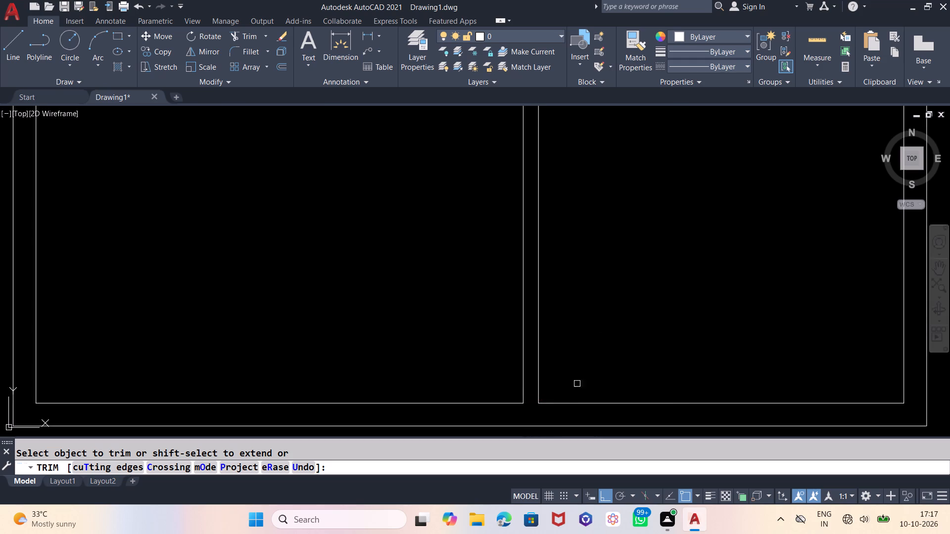
{"action": "scroll", "coordinate": [609, 301], "scroll_direction": "down", "scroll_amount": 2}
{"action": "middle_click_drag", "start_coordinate": [617, 359], "coordinate": [617, 512]}
{"action": "middle_click_drag", "start_coordinate": [630, 229], "coordinate": [624, 371]}
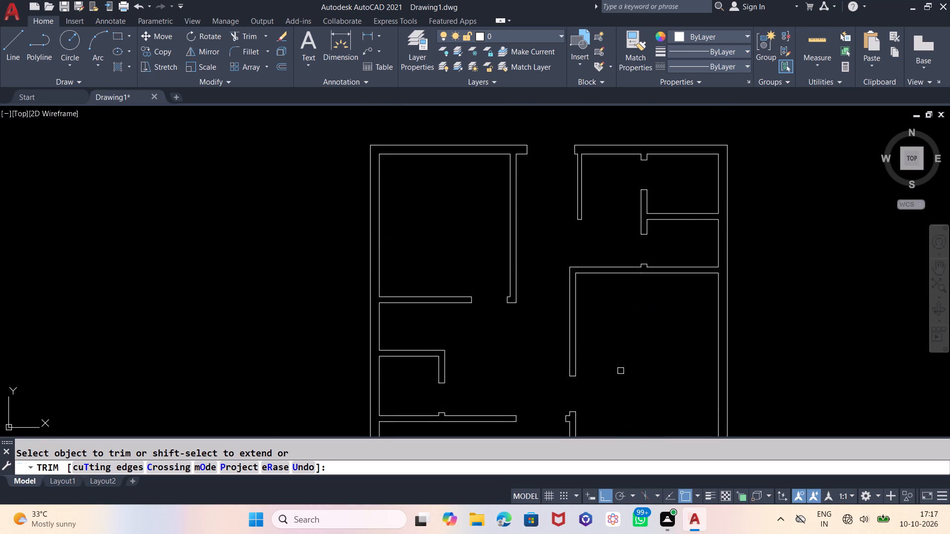
{"action": "key", "text": "Escape"}
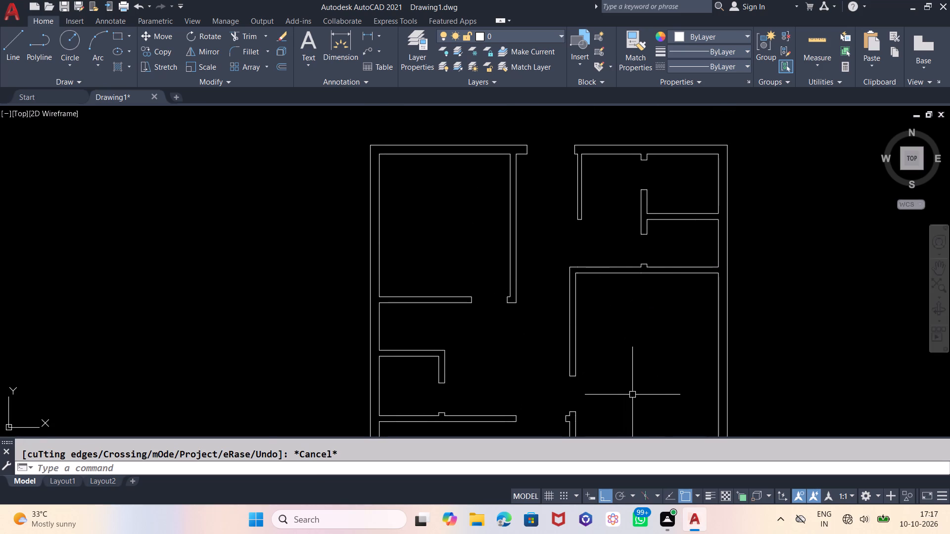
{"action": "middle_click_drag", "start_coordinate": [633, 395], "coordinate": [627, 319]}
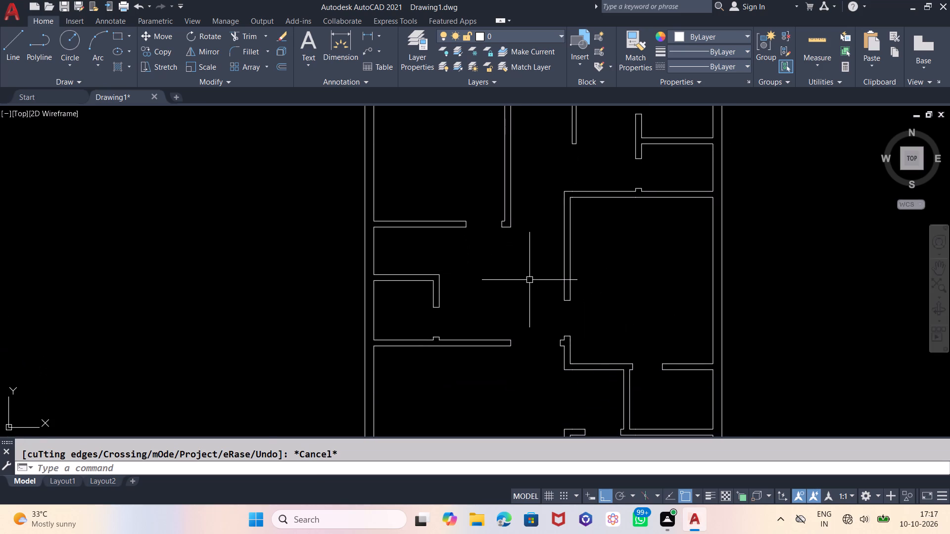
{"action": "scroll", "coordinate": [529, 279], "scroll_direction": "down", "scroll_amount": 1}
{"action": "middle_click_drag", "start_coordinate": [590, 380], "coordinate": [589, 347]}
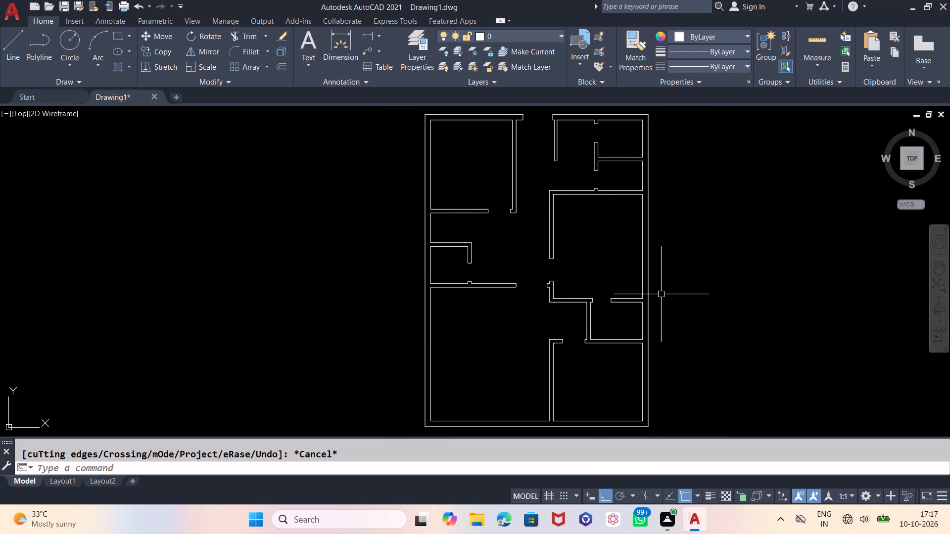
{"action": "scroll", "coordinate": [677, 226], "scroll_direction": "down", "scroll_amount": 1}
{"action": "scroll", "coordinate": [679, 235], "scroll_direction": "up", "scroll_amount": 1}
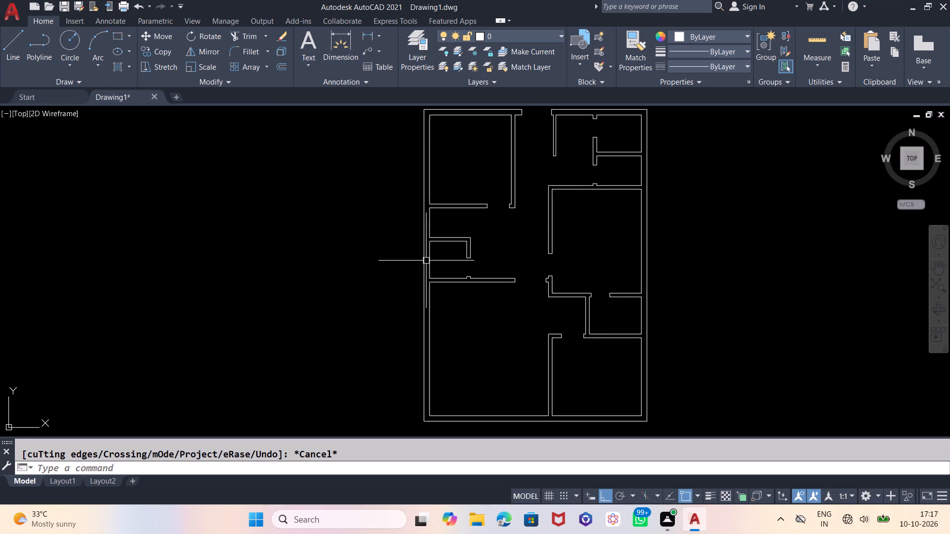
Draw a 9'10" line straight down from the outer wall's bottom-left corner.
{"action": "left_click", "coordinate": [7, 39]}
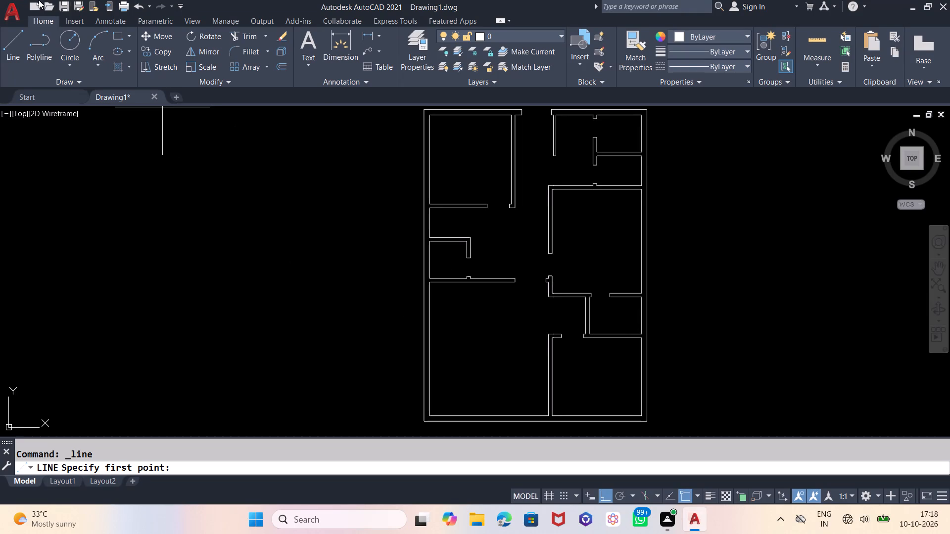
{"action": "left_click", "coordinate": [12, 47]}
{"action": "scroll", "coordinate": [362, 239], "scroll_direction": "down", "scroll_amount": 1}
{"action": "scroll", "coordinate": [396, 348], "scroll_direction": "up", "scroll_amount": 2}
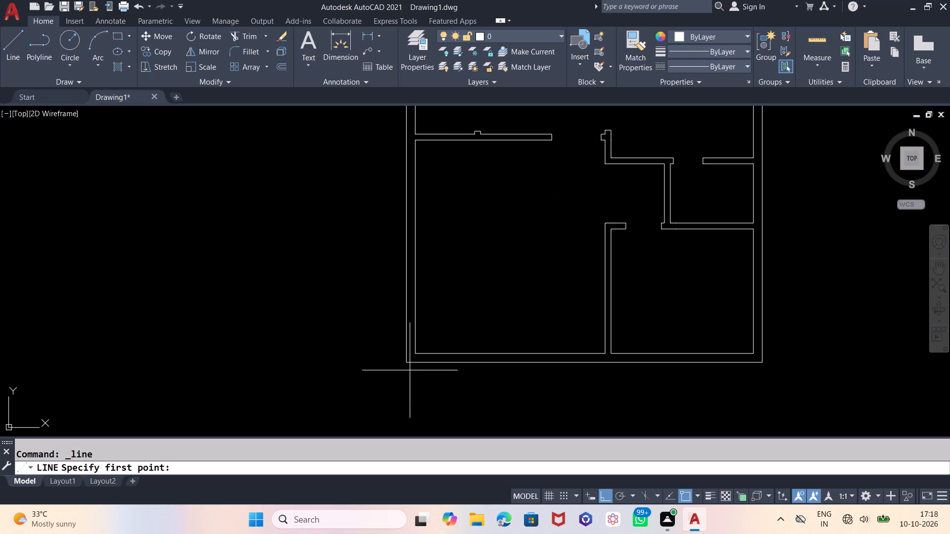
{"action": "left_click", "coordinate": [408, 362]}
{"action": "scroll", "coordinate": [395, 312], "scroll_direction": "down", "scroll_amount": 1}
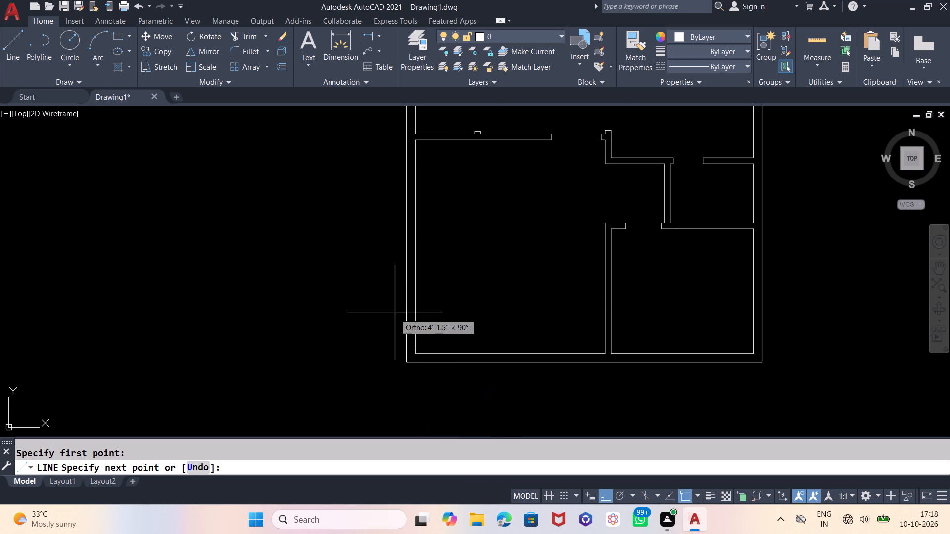
{"action": "scroll", "coordinate": [395, 312], "scroll_direction": "down", "scroll_amount": 1}
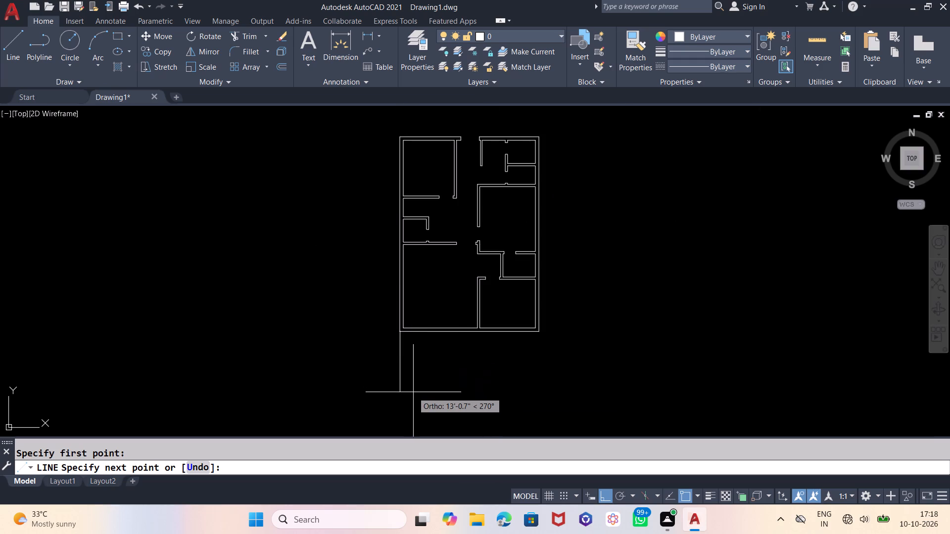
{"action": "type", "text": "9'"}
{"action": "type", "text": "10\""}
{"action": "key", "text": "Return"}
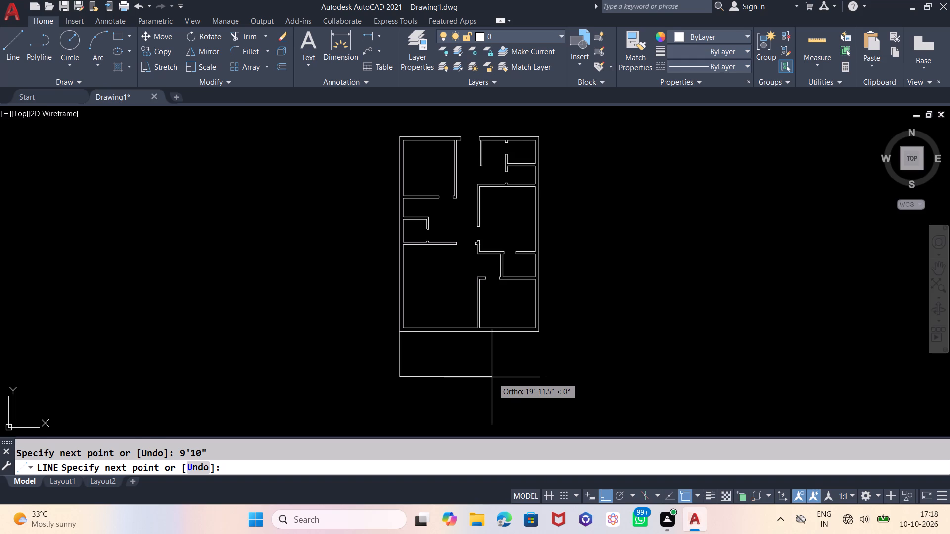
{"action": "key", "text": "Escape"}
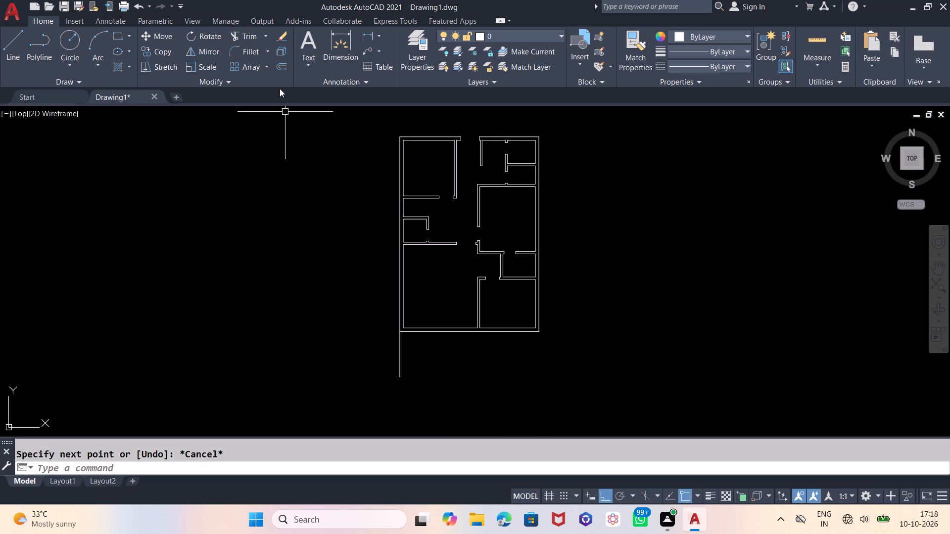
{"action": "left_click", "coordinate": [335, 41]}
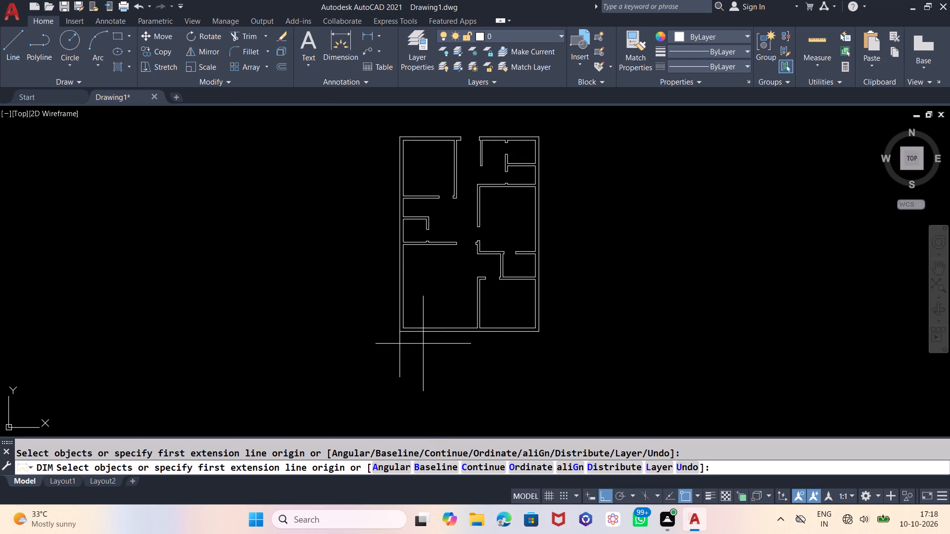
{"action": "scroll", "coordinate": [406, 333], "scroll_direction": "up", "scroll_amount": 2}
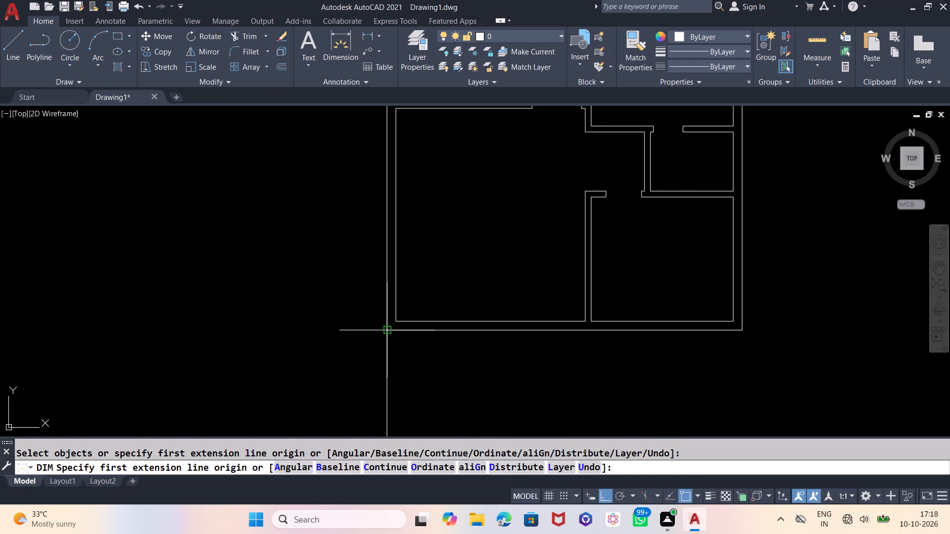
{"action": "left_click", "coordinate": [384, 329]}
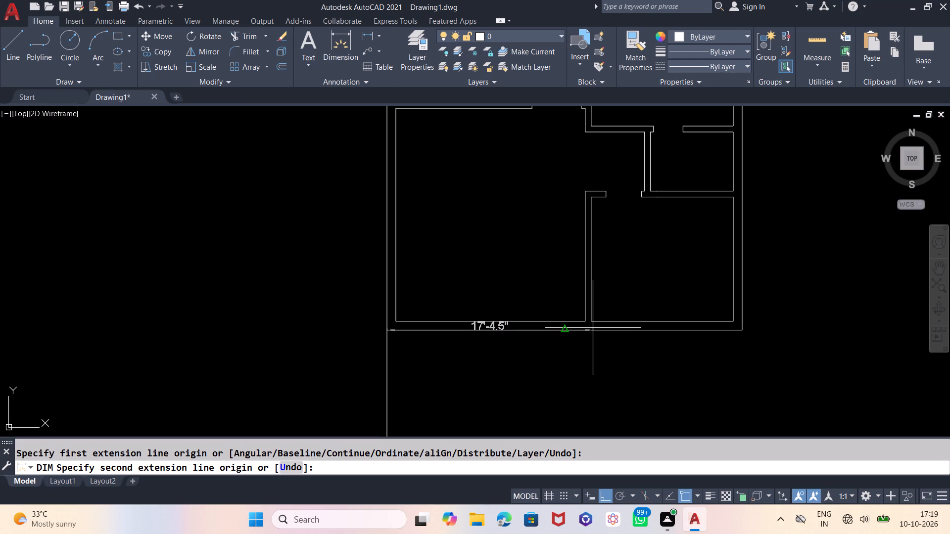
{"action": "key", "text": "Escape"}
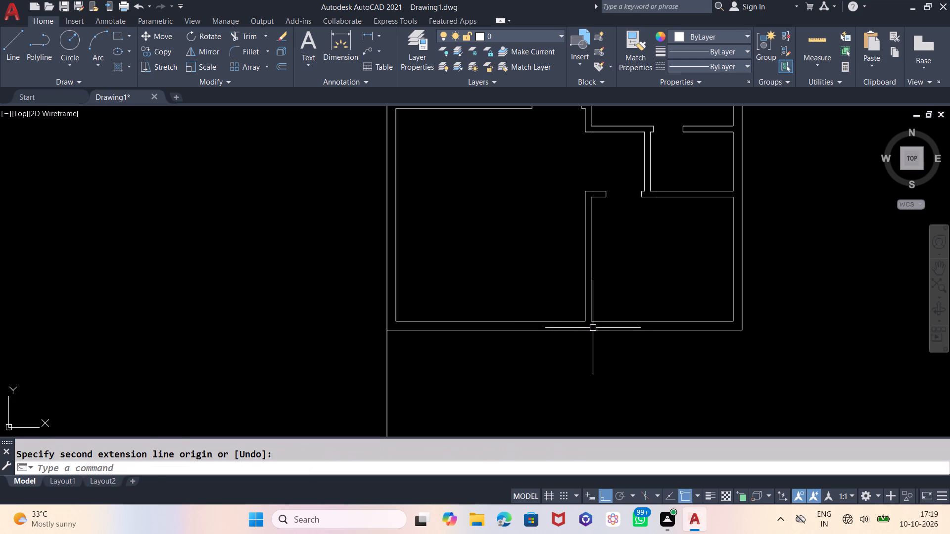
Draw a 9'10" line straight down from the outer wall's bottom-right corner.
{"action": "scroll", "coordinate": [423, 267], "scroll_direction": "down", "scroll_amount": 1}
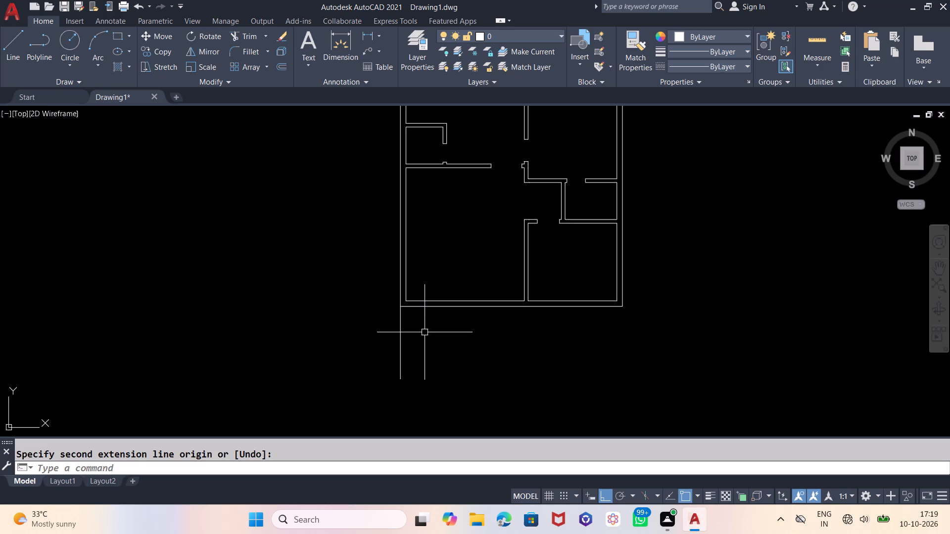
{"action": "left_click", "coordinate": [10, 59]}
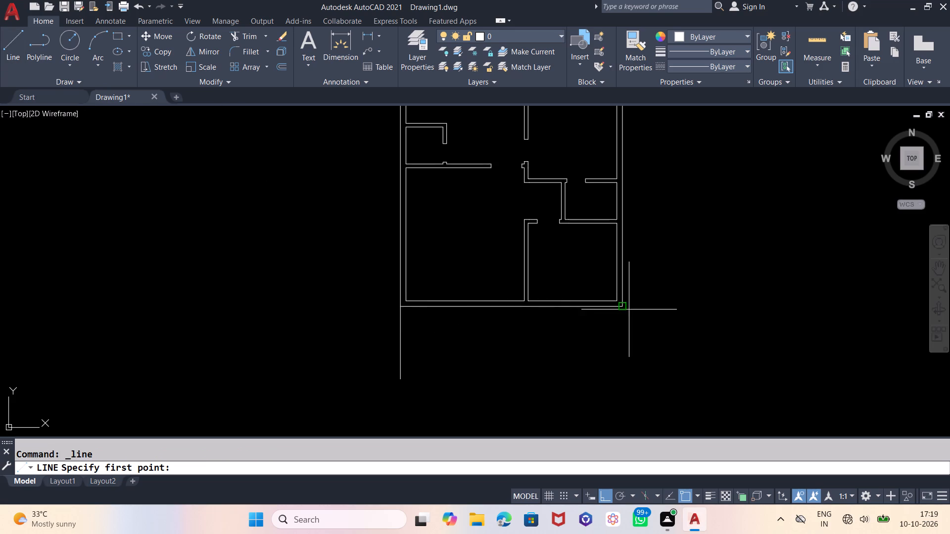
{"action": "left_click", "coordinate": [620, 303]}
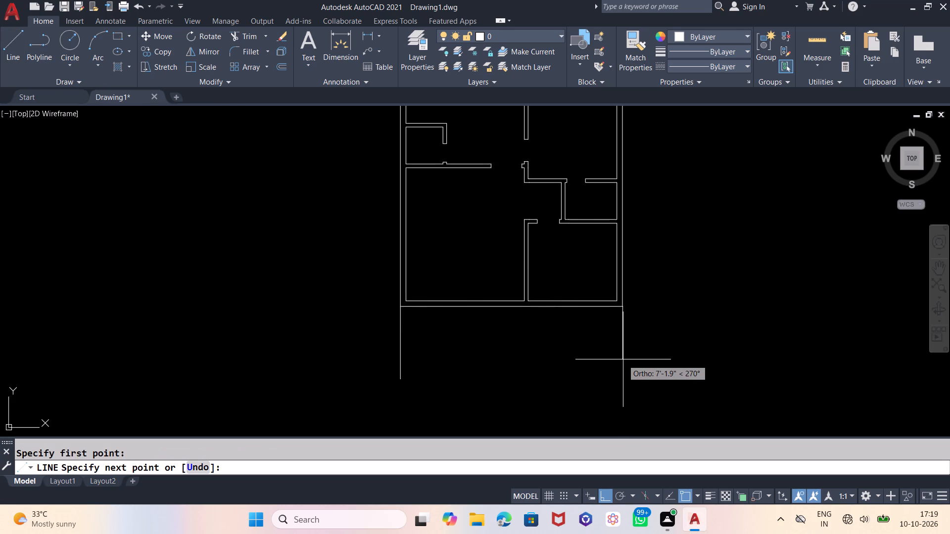
{"action": "type", "text": "9'"}
{"action": "type", "text": "10\""}
{"action": "key", "text": "Return"}
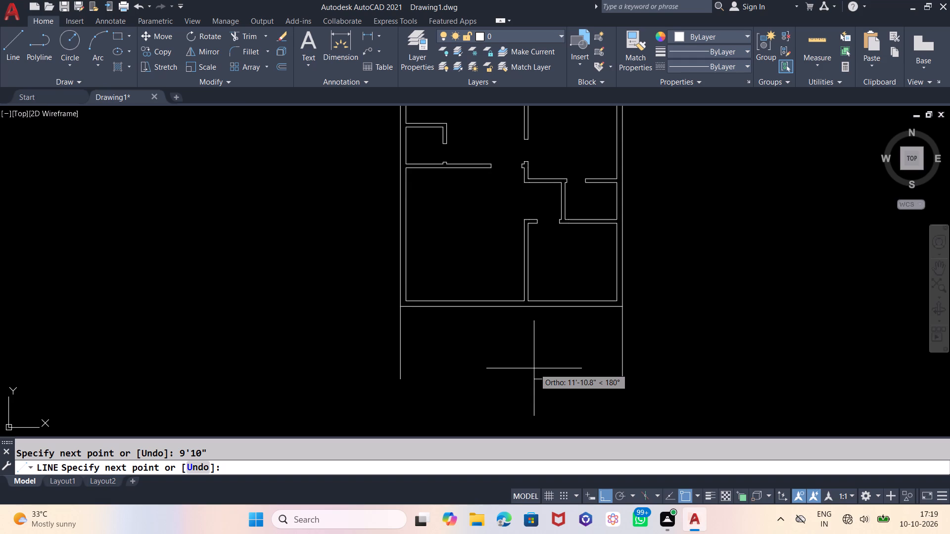
{"action": "key", "text": "Escape"}
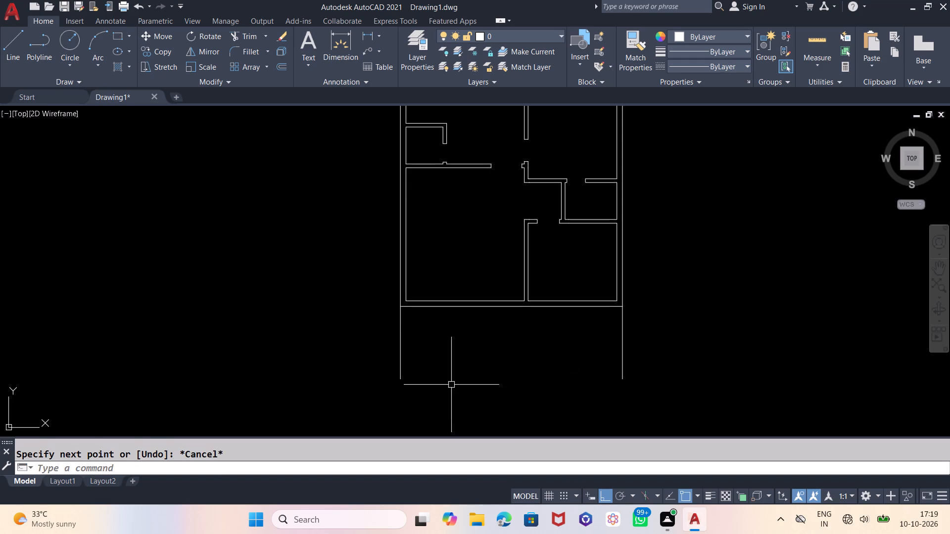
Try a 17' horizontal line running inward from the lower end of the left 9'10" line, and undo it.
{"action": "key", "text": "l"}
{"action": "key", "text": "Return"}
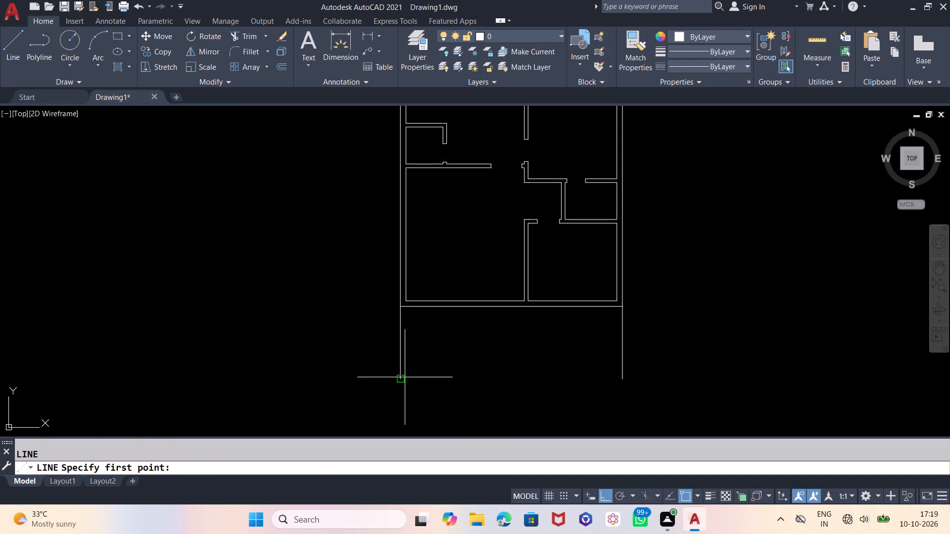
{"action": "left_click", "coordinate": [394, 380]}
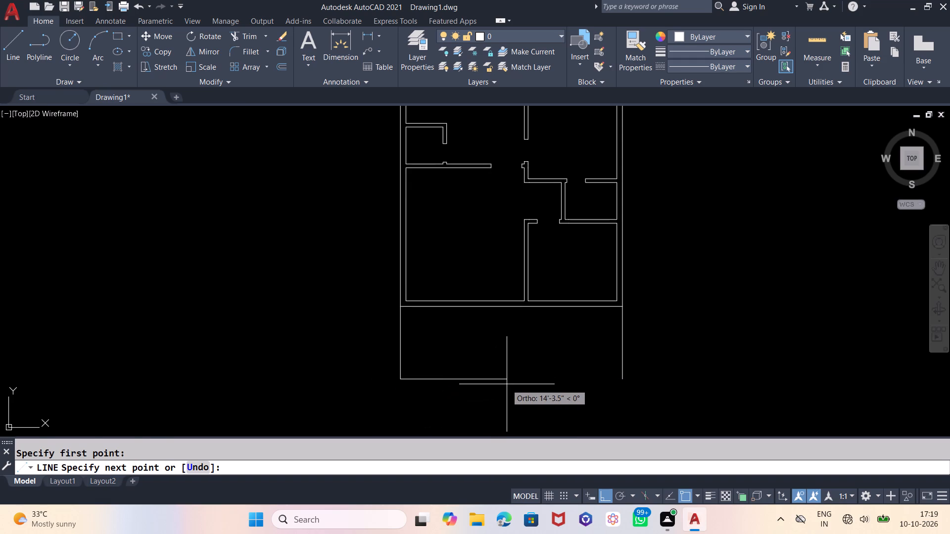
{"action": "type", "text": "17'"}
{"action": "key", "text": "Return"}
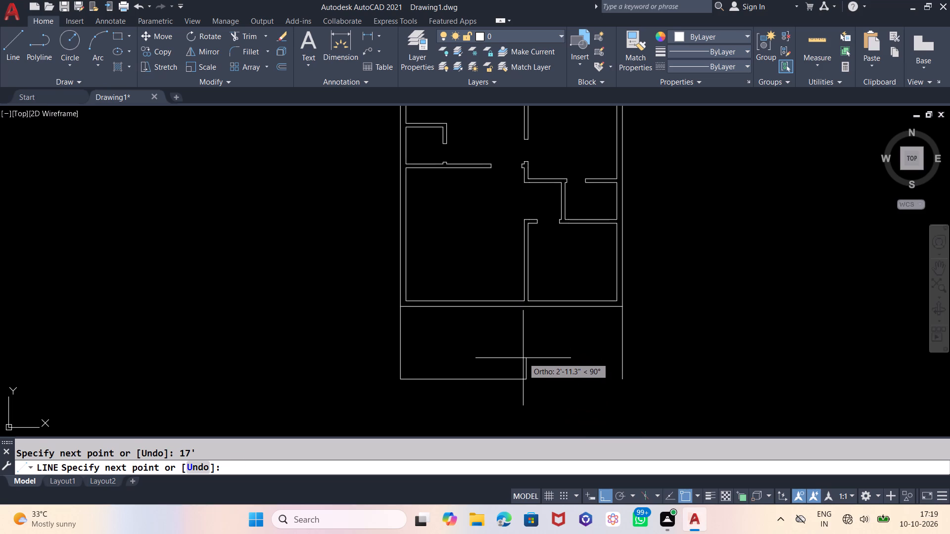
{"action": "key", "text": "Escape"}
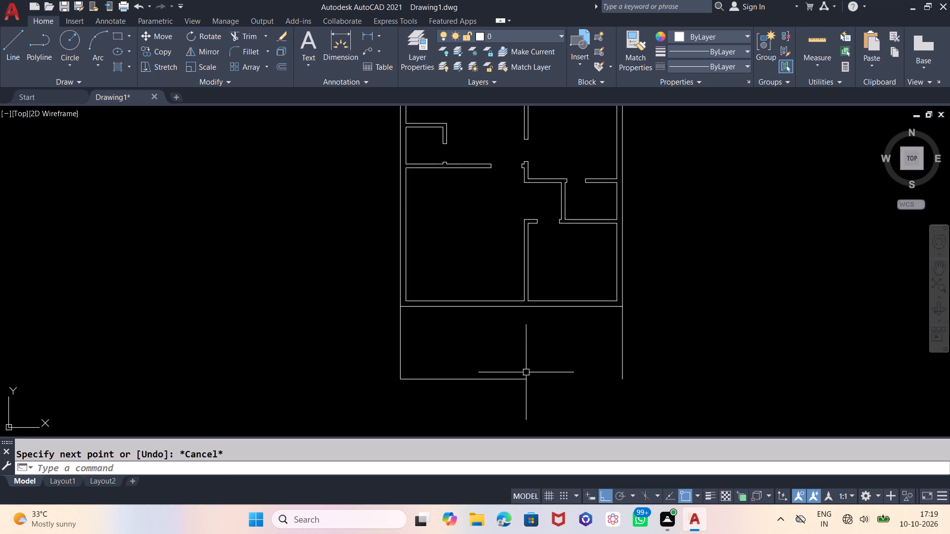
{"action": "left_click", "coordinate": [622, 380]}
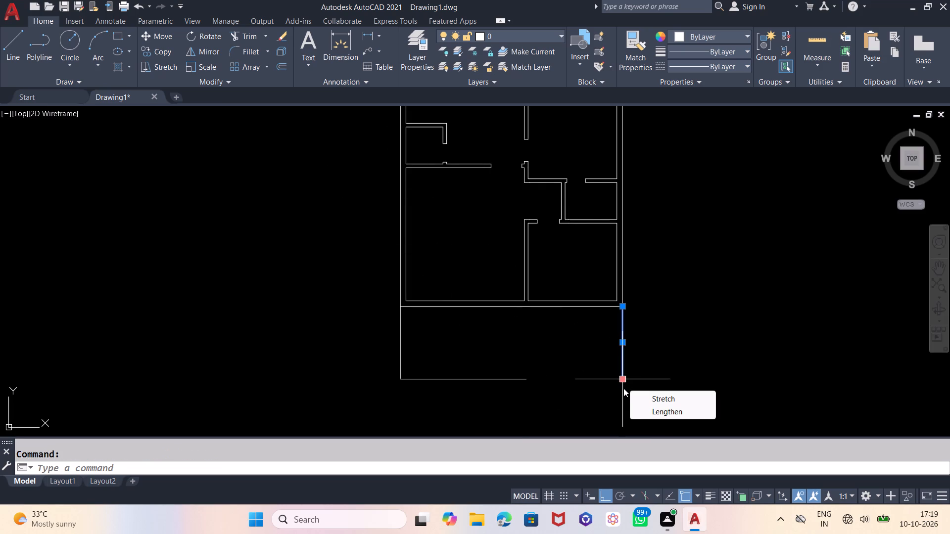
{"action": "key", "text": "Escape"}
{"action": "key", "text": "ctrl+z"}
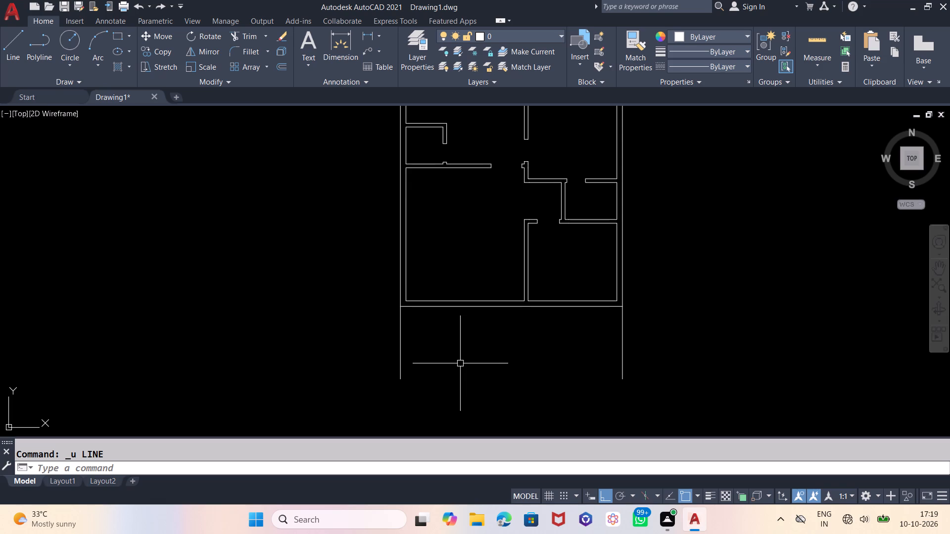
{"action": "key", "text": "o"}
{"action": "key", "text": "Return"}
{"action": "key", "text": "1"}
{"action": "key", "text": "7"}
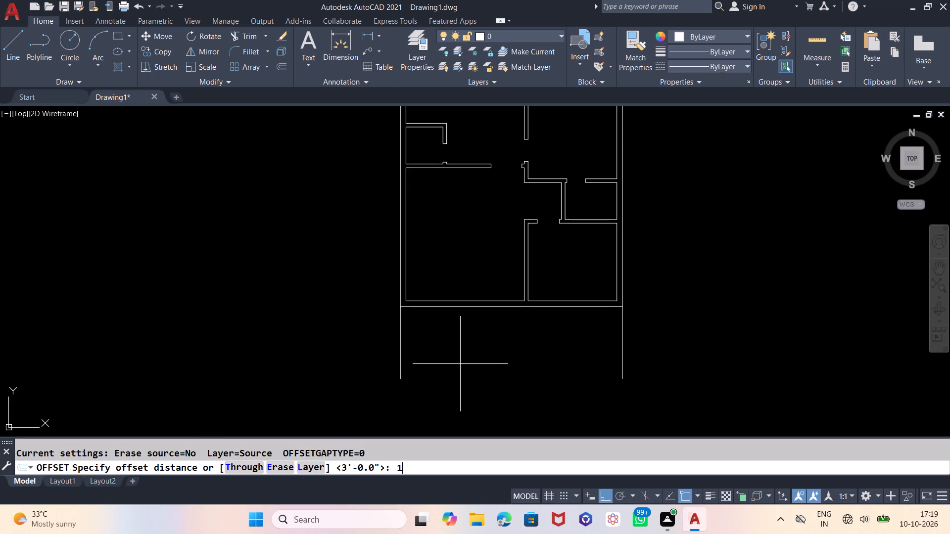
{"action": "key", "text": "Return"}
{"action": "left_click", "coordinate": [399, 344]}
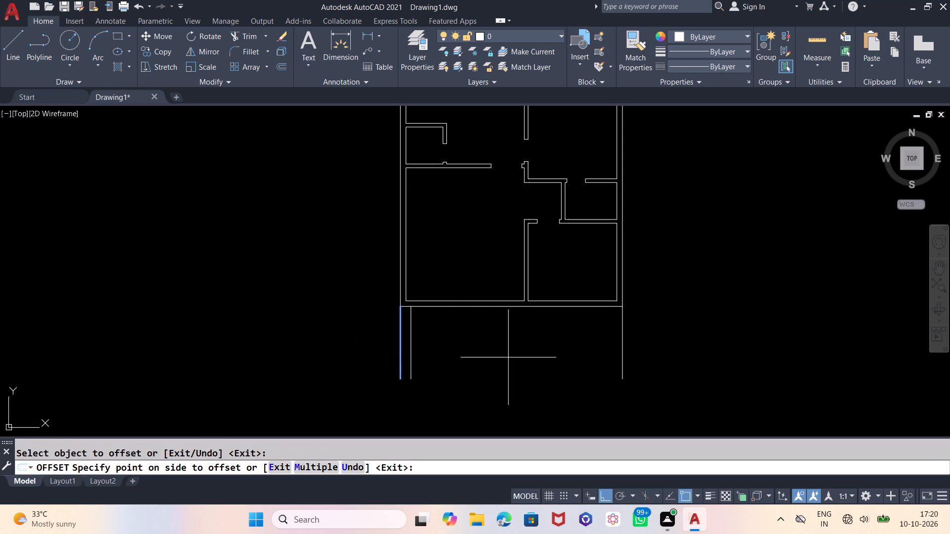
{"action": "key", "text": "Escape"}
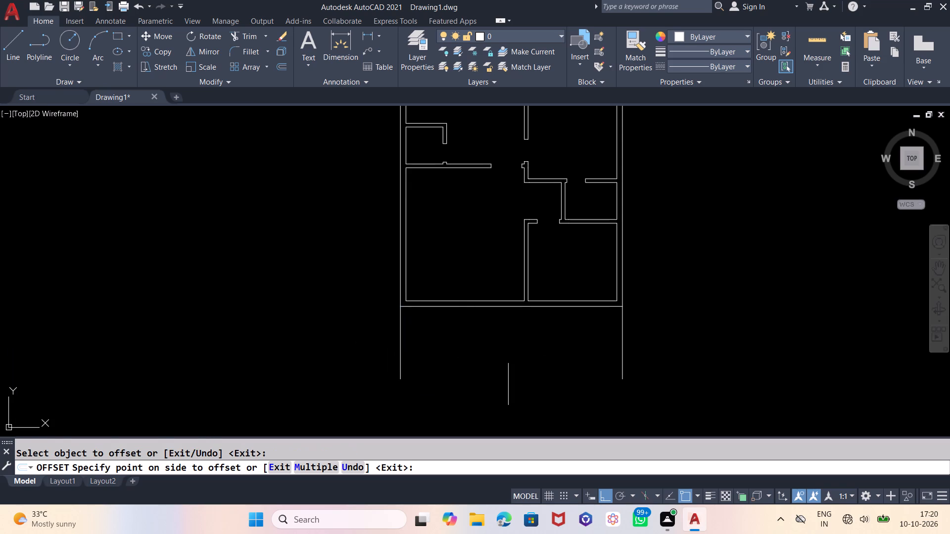
Offset the left 9'10" line below the building 17' toward the right side line.
{"action": "key", "text": "o"}
{"action": "key", "text": "Return"}
{"action": "type", "text": "17"}
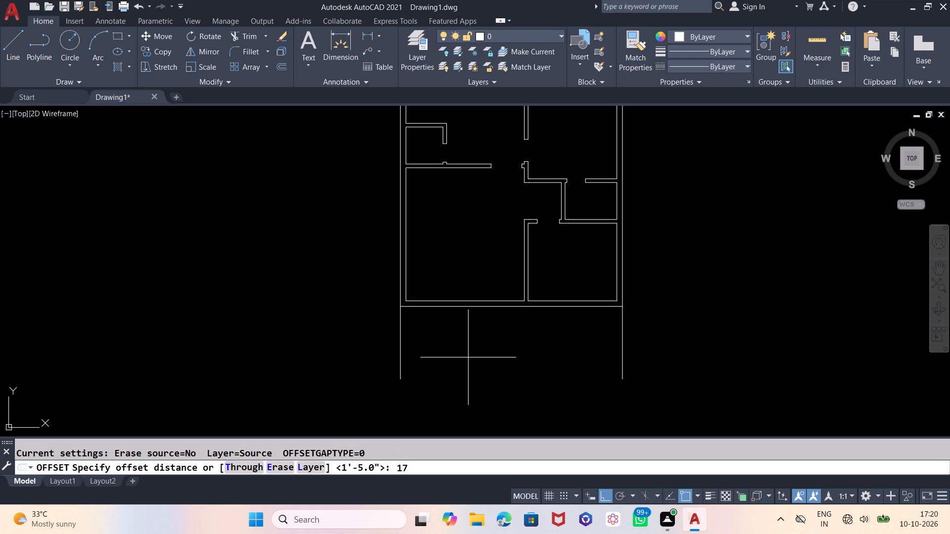
{"action": "key", "text": "apostrophe"}
{"action": "key", "text": "Return"}
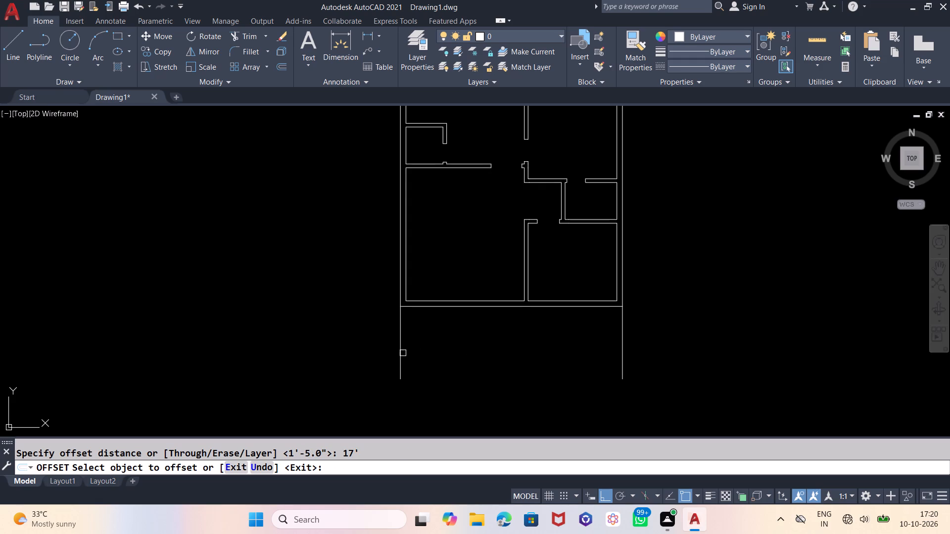
{"action": "left_click", "coordinate": [403, 354]}
{"action": "left_click", "coordinate": [499, 356]}
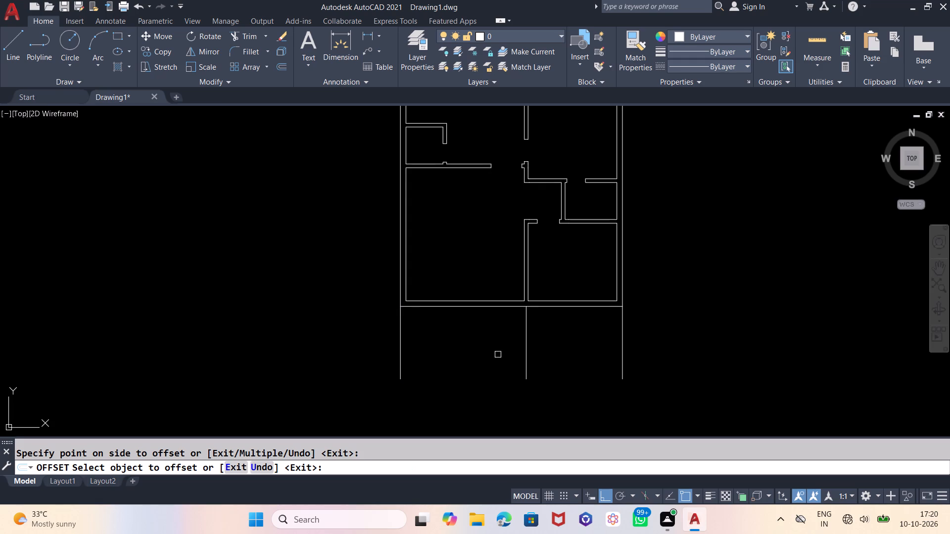
{"action": "key", "text": "Escape"}
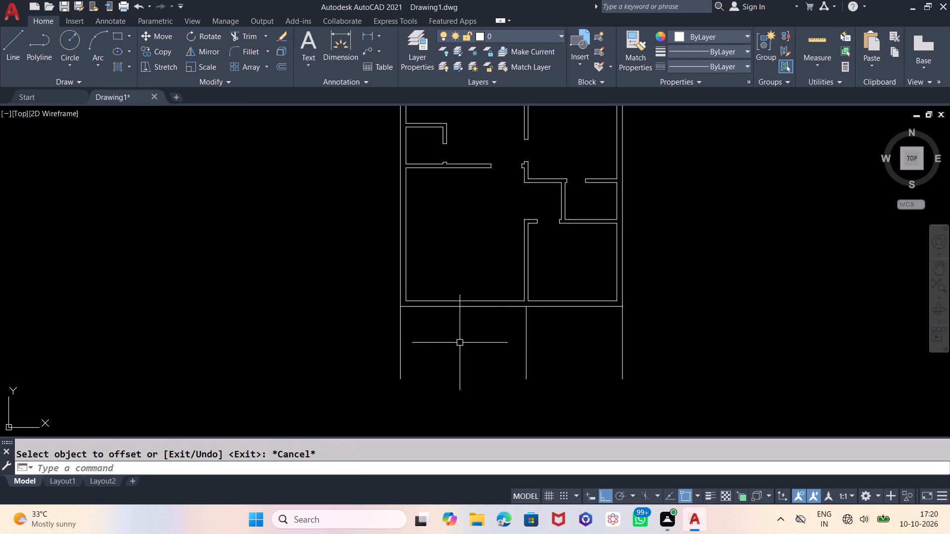
Draw a horizontal line joining the lower ends of the right 9'10" line and the 17' offset line.
{"action": "left_click", "coordinate": [18, 42]}
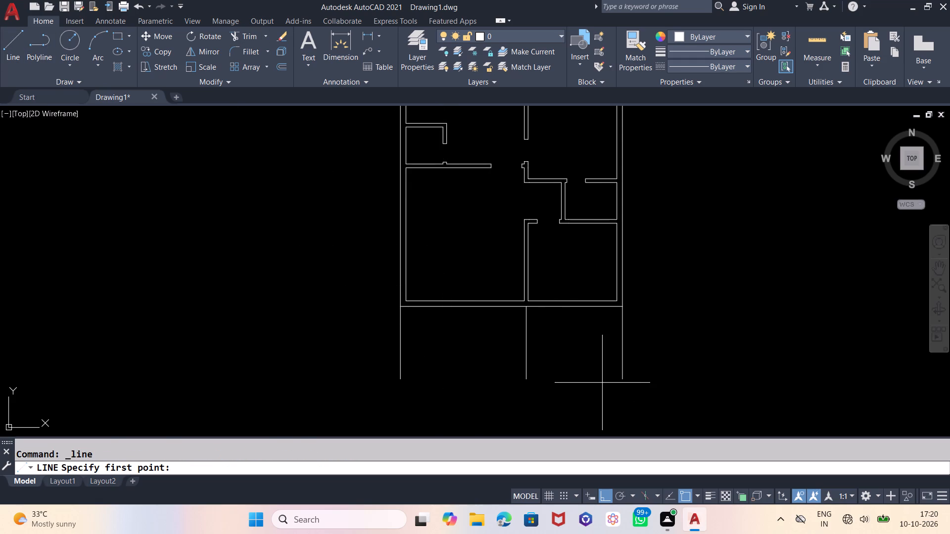
{"action": "left_click", "coordinate": [621, 379]}
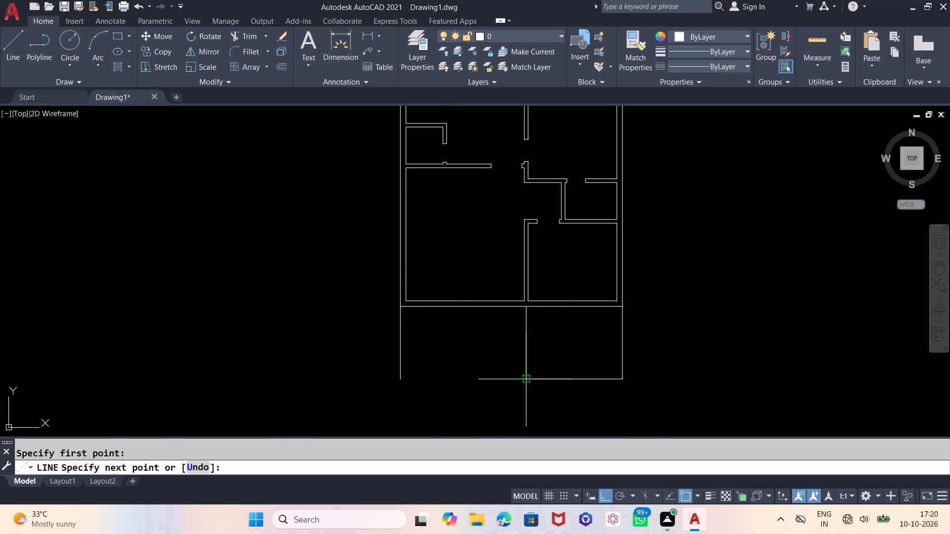
{"action": "left_click", "coordinate": [523, 380]}
{"action": "key", "text": "Escape"}
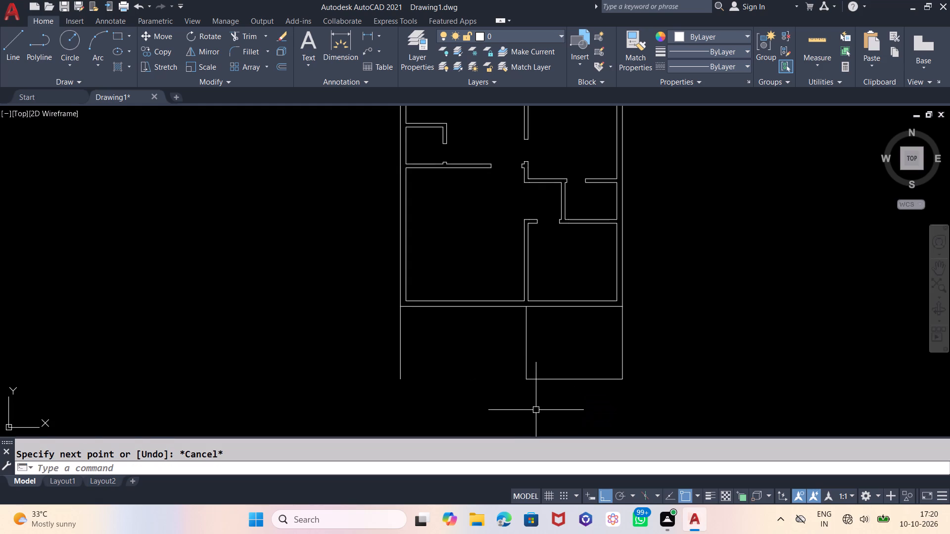
Offset the new bottom line 9" upward, into the area below the building.
{"action": "key", "text": "o"}
{"action": "key", "text": "Return"}
{"action": "key", "text": "9"}
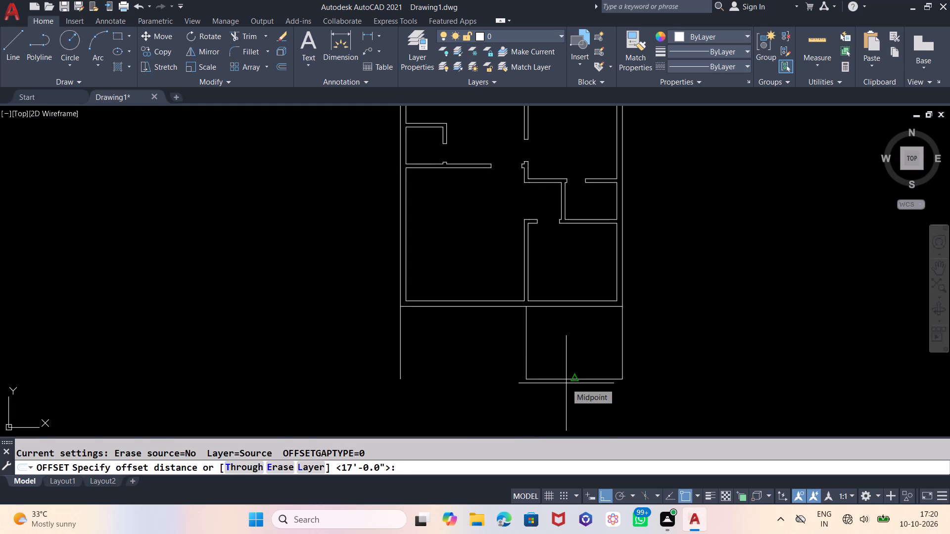
{"action": "key", "text": "Return"}
{"action": "left_click", "coordinate": [573, 377]}
{"action": "left_click", "coordinate": [570, 347]}
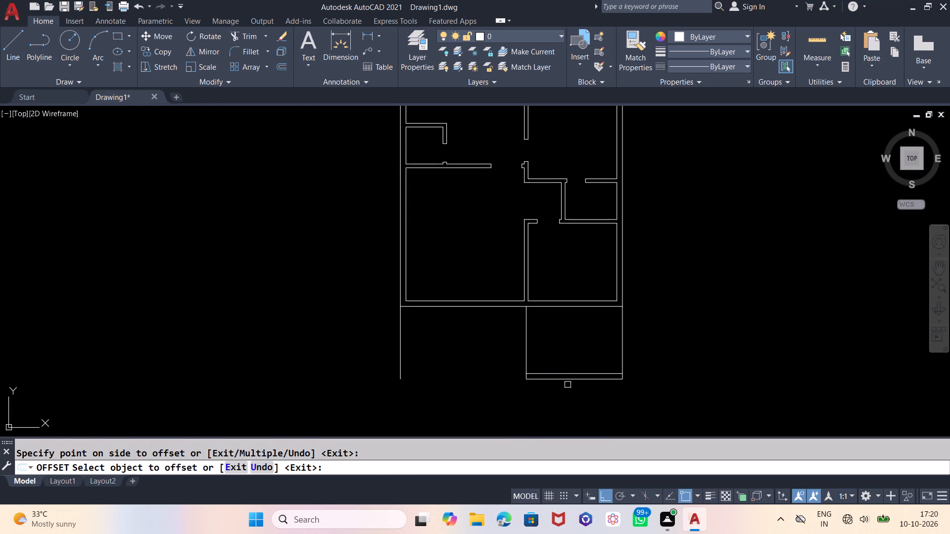
{"action": "key", "text": "Escape"}
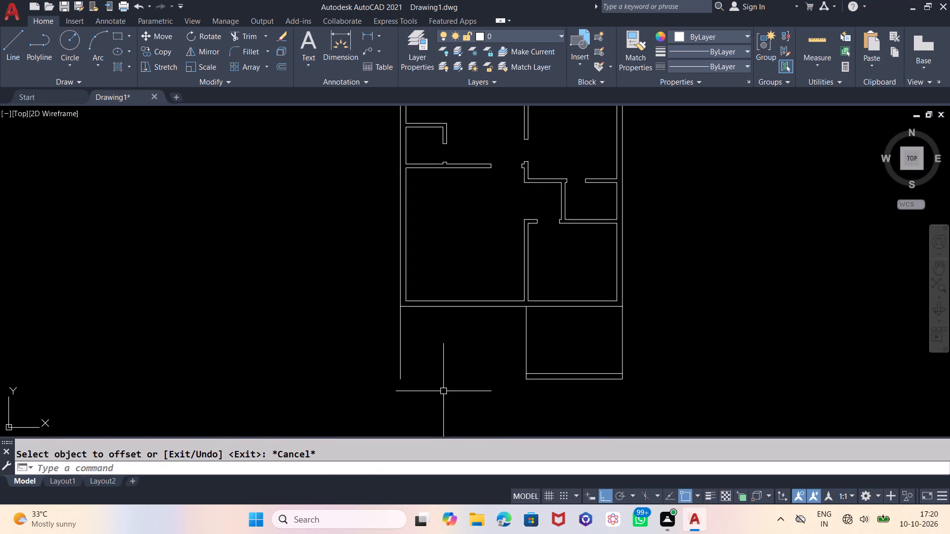
Draw a horizontal line from the left 9'10" line's lower end to the 17' offset line's lower end.
{"action": "key", "text": "l"}
{"action": "key", "text": "Return"}
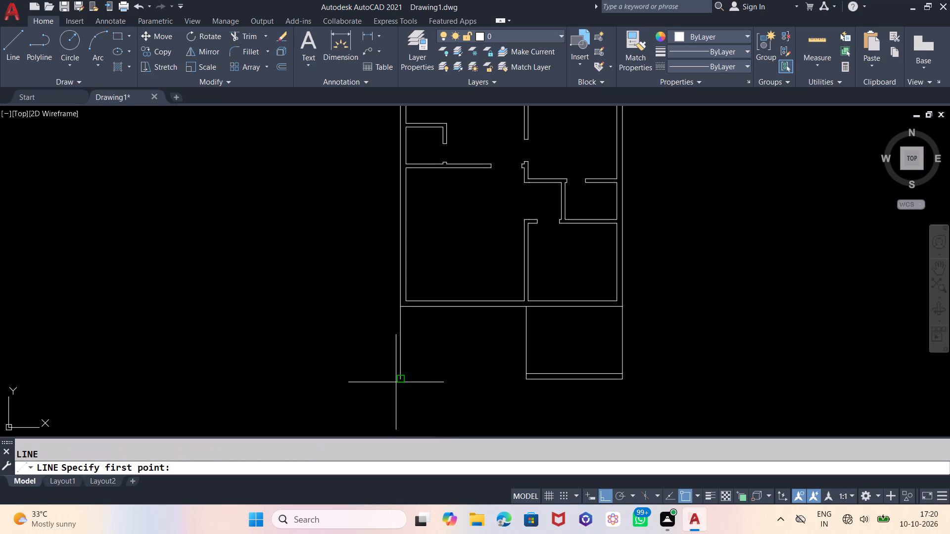
{"action": "left_click", "coordinate": [398, 379]}
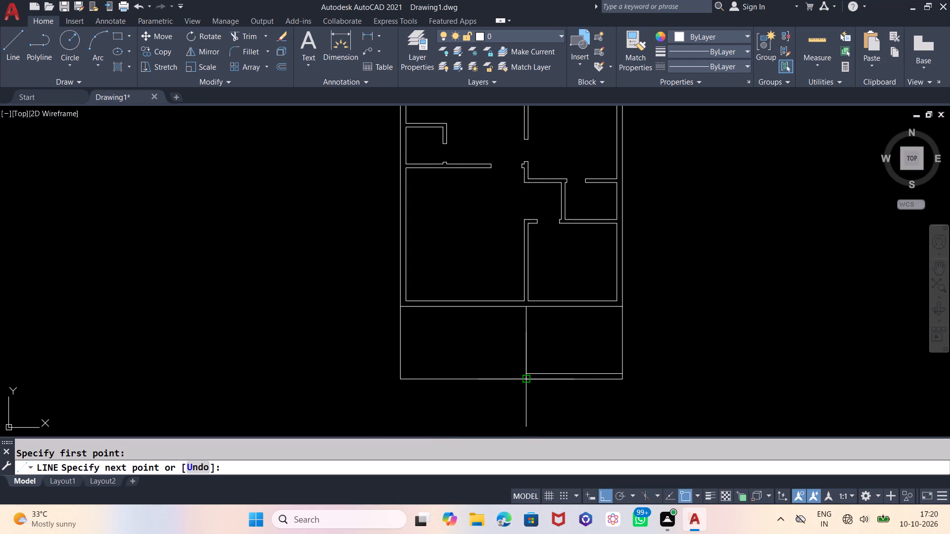
{"action": "left_click", "coordinate": [527, 378]}
{"action": "key", "text": "Escape"}
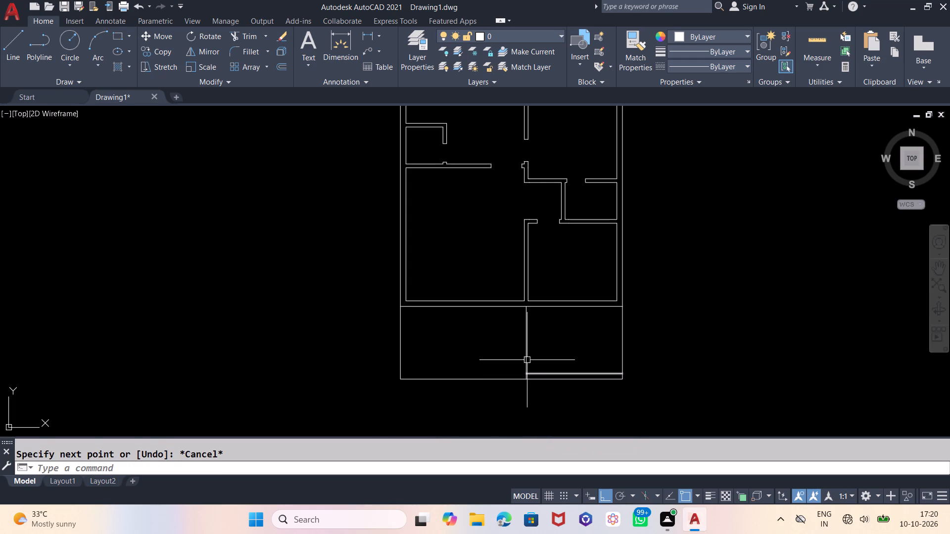
Trim away the 17' offset line between the building's bottom wall and the 9" bottom strip.
{"action": "type", "text": "TR"}
{"action": "key", "text": "Return"}
{"action": "key", "text": "Return"}
{"action": "left_click", "coordinate": [533, 328]}
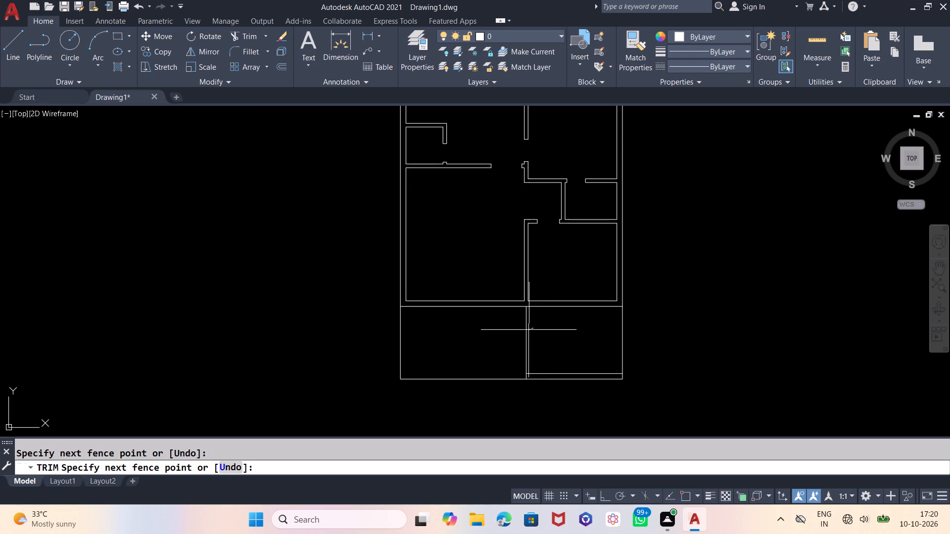
{"action": "left_click", "coordinate": [524, 332]}
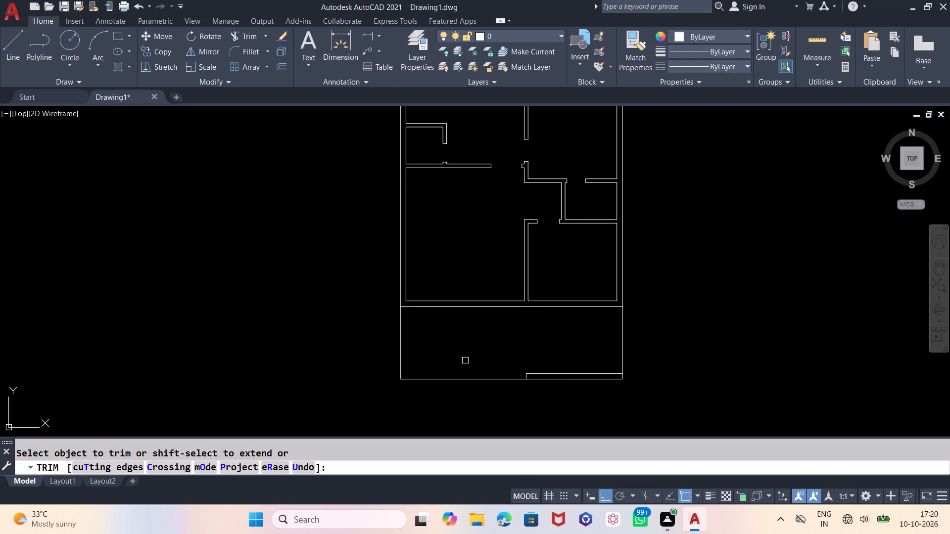
{"action": "key", "text": "Escape"}
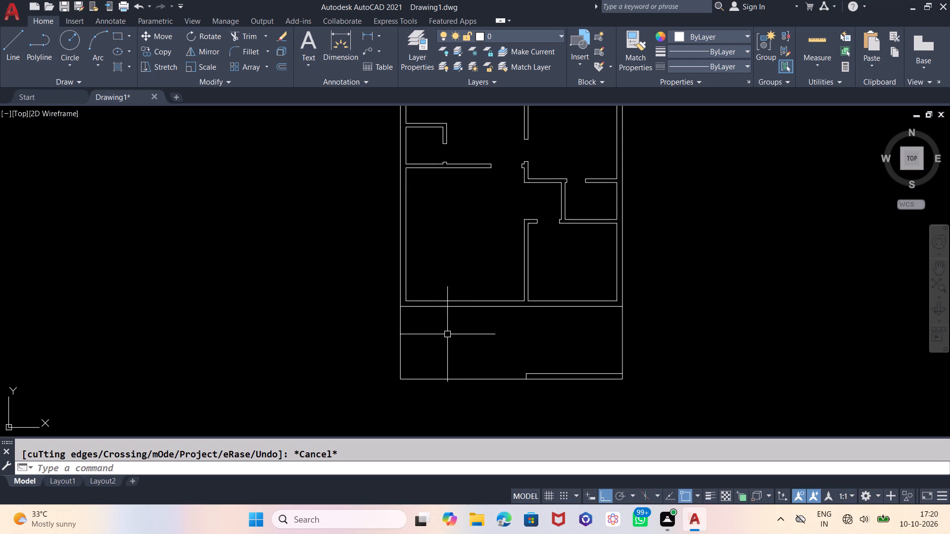
Offset the right side line of the area below the building 3' inward.
{"action": "key", "text": "o"}
{"action": "key", "text": "Return"}
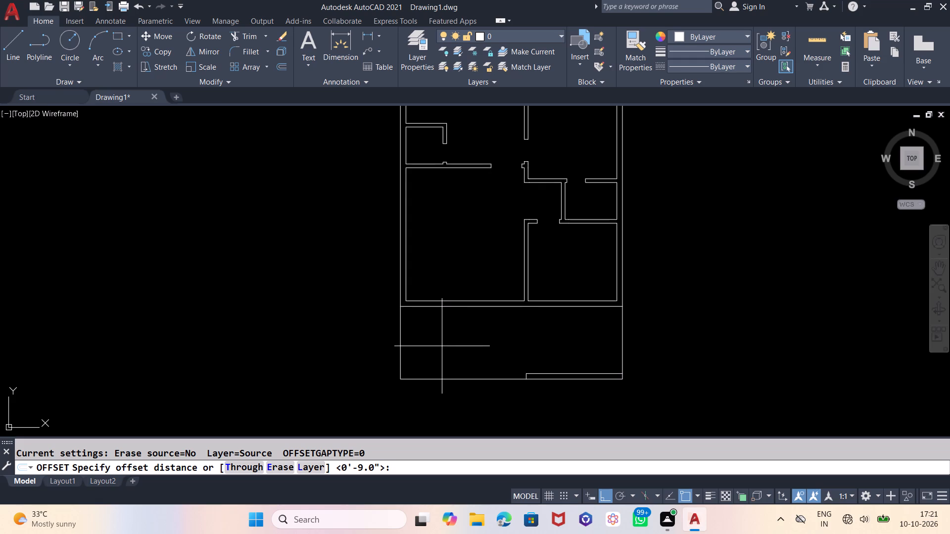
{"action": "type", "text": "3'"}
{"action": "key", "text": "Return"}
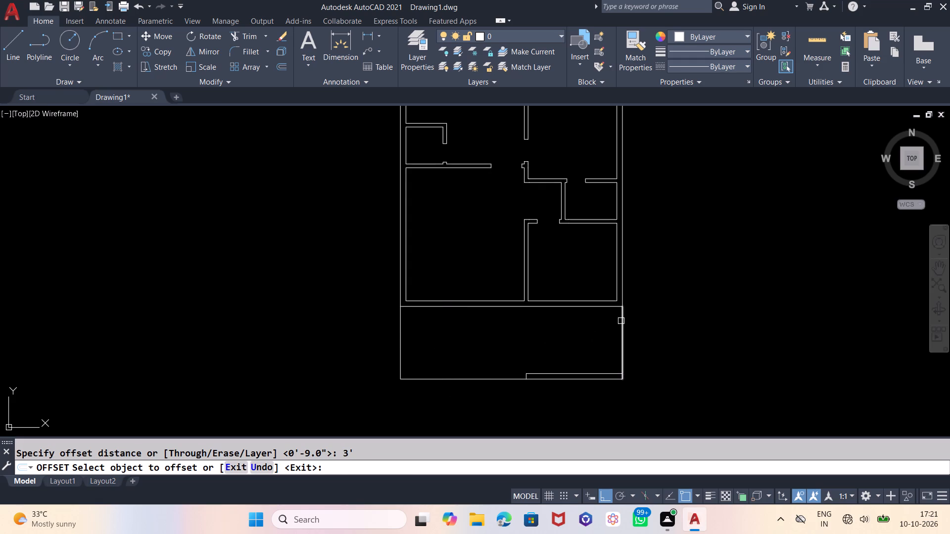
{"action": "left_click", "coordinate": [622, 325]}
{"action": "left_click", "coordinate": [574, 344]}
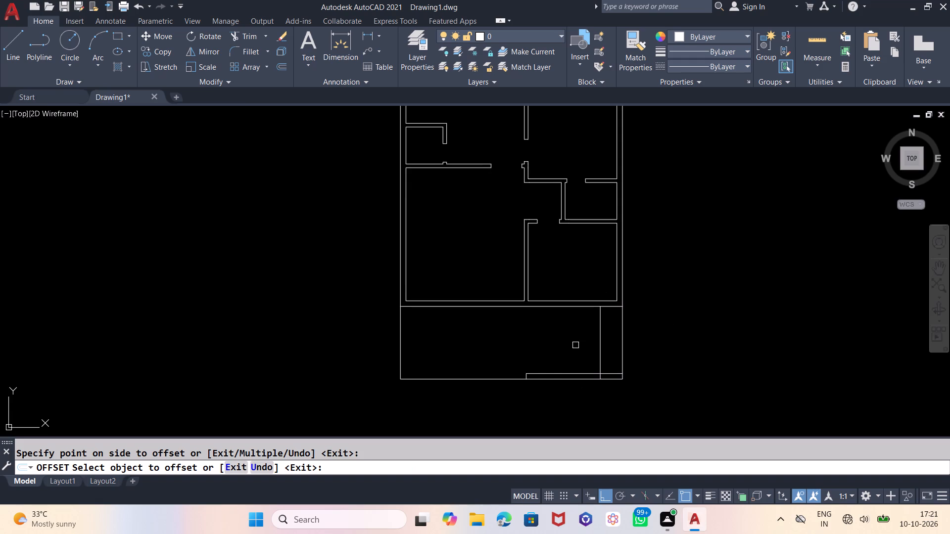
{"action": "key", "text": "Escape"}
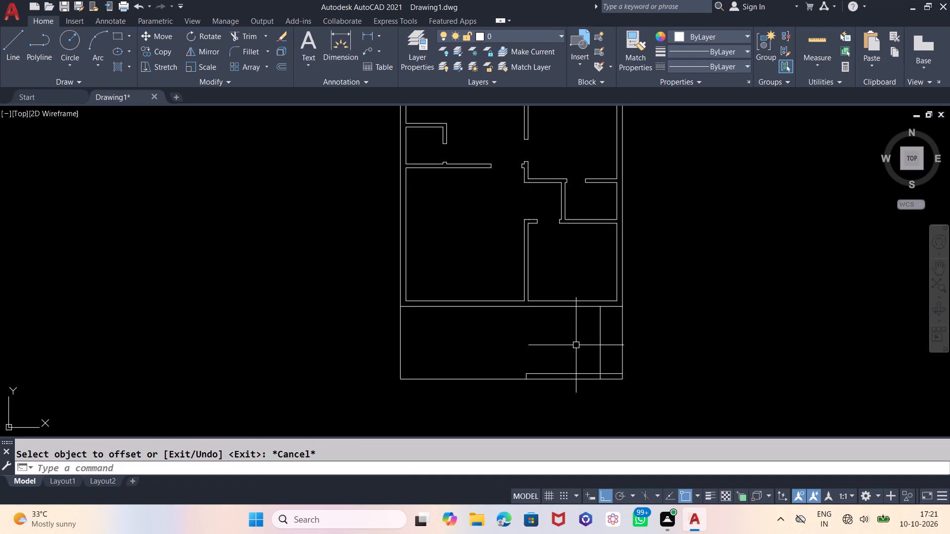
Offset the 3' line in the area below the building 9" inward, repeating from each new line to make twelve copies.
{"action": "key", "text": "o"}
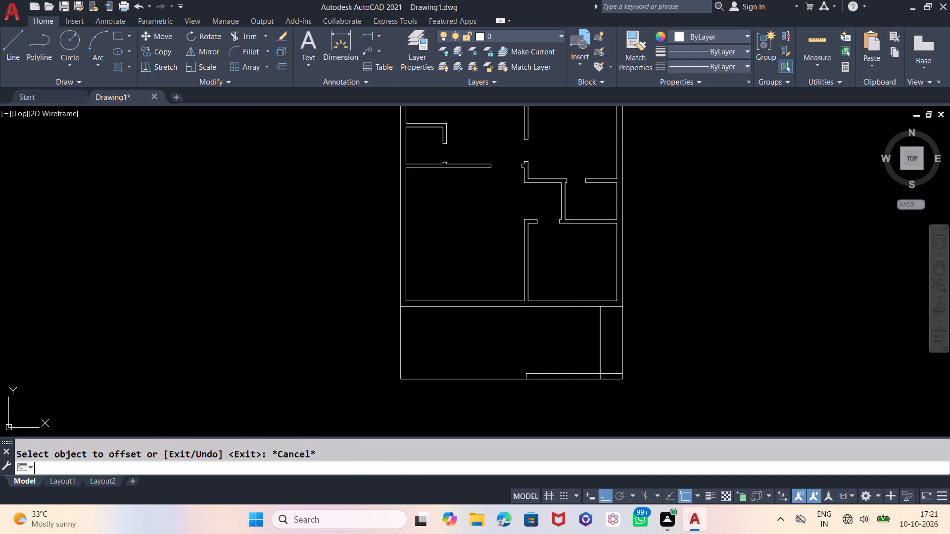
{"action": "key", "text": "Return"}
{"action": "key", "text": "9"}
{"action": "key", "text": "Return"}
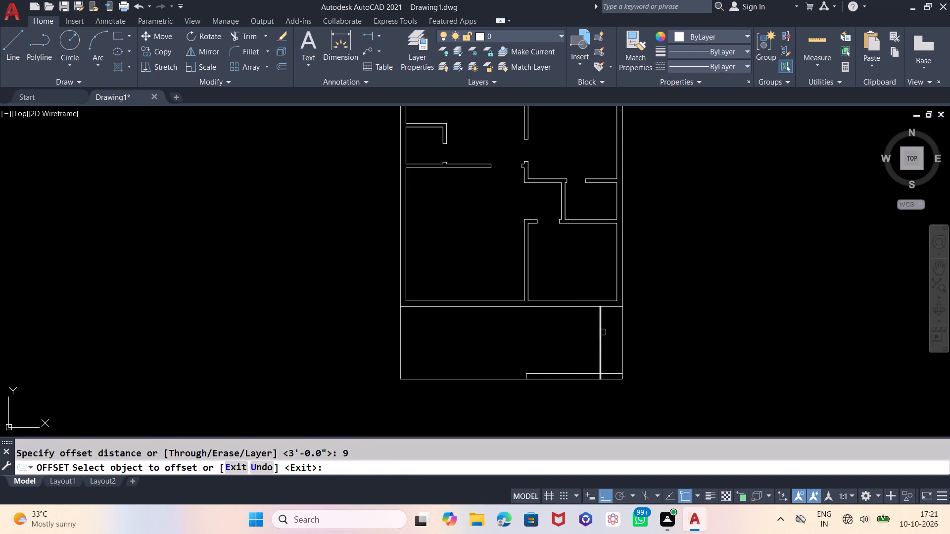
{"action": "left_click", "coordinate": [599, 335]}
{"action": "left_click", "coordinate": [565, 338]}
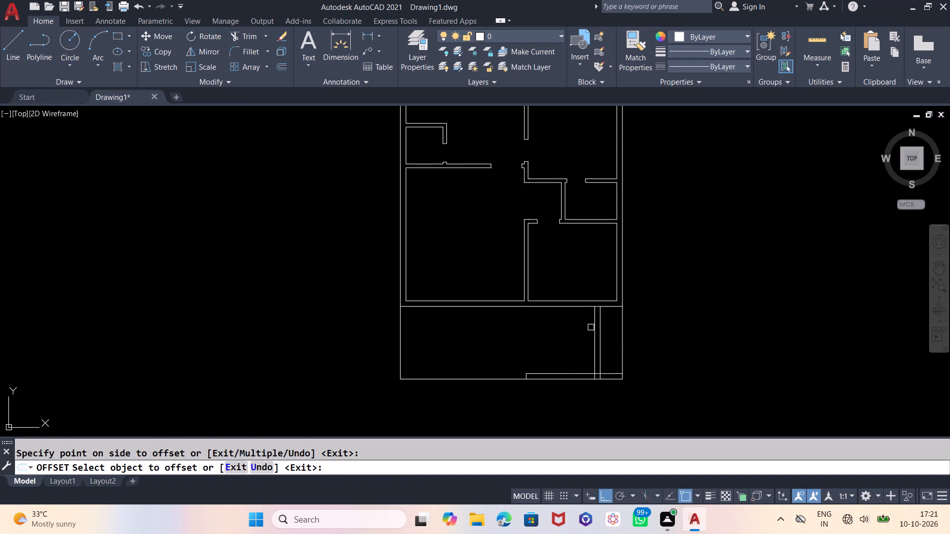
{"action": "left_click", "coordinate": [593, 329]}
{"action": "left_click", "coordinate": [572, 335]}
{"action": "left_click", "coordinate": [588, 330]}
{"action": "left_click", "coordinate": [567, 338]}
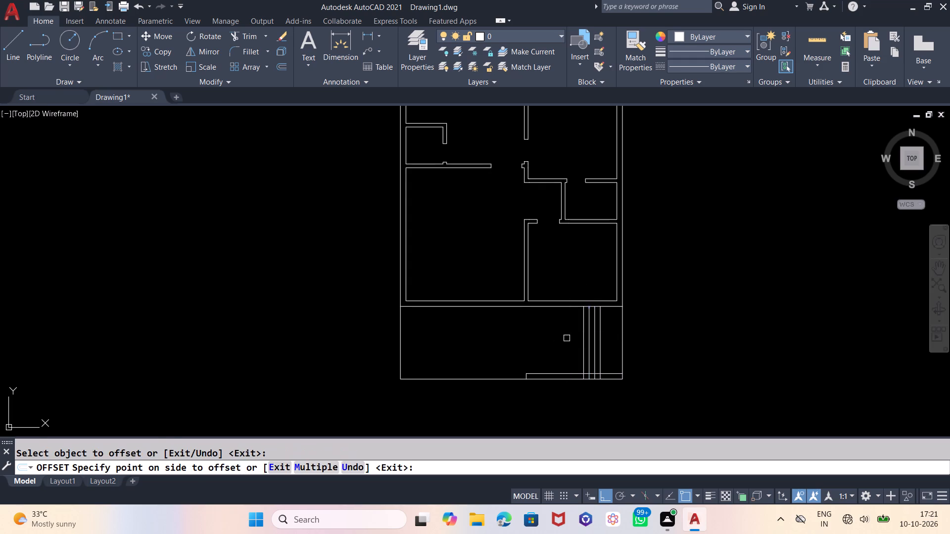
{"action": "left_click", "coordinate": [582, 335]}
{"action": "left_click", "coordinate": [551, 345]}
{"action": "left_click", "coordinate": [576, 339]}
{"action": "left_click_drag", "start_coordinate": [549, 349], "coordinate": [556, 347]}
{"action": "left_click", "coordinate": [572, 344]}
{"action": "left_click", "coordinate": [539, 356]}
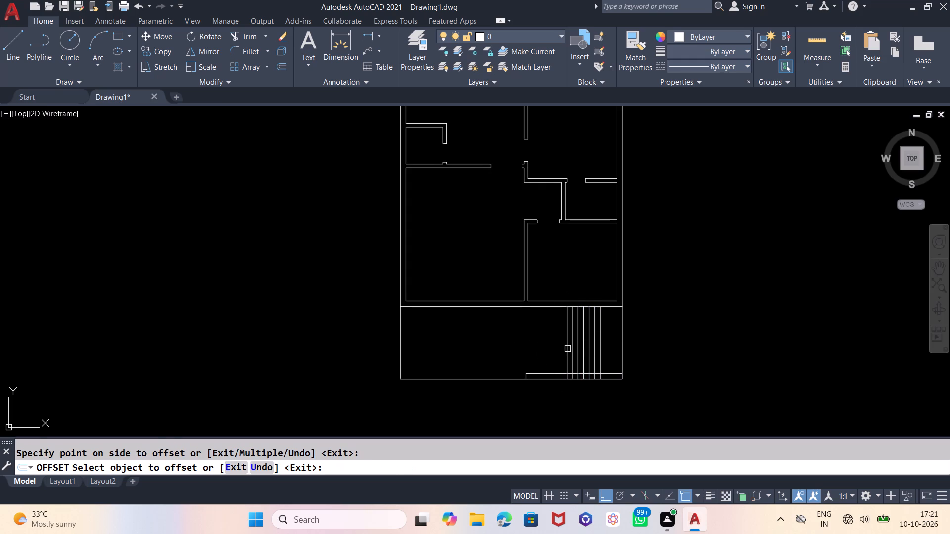
{"action": "left_click", "coordinate": [568, 349]}
{"action": "left_click", "coordinate": [528, 355]}
{"action": "left_click", "coordinate": [562, 351]}
{"action": "left_click", "coordinate": [531, 353]}
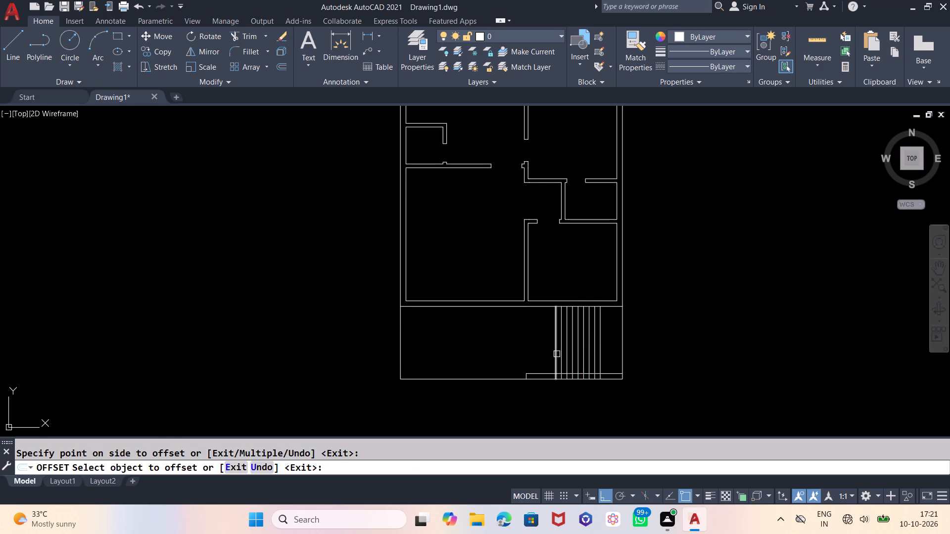
{"action": "left_click", "coordinate": [557, 354]}
{"action": "left_click", "coordinate": [533, 359]}
{"action": "left_click", "coordinate": [548, 356]}
{"action": "left_click", "coordinate": [522, 362]}
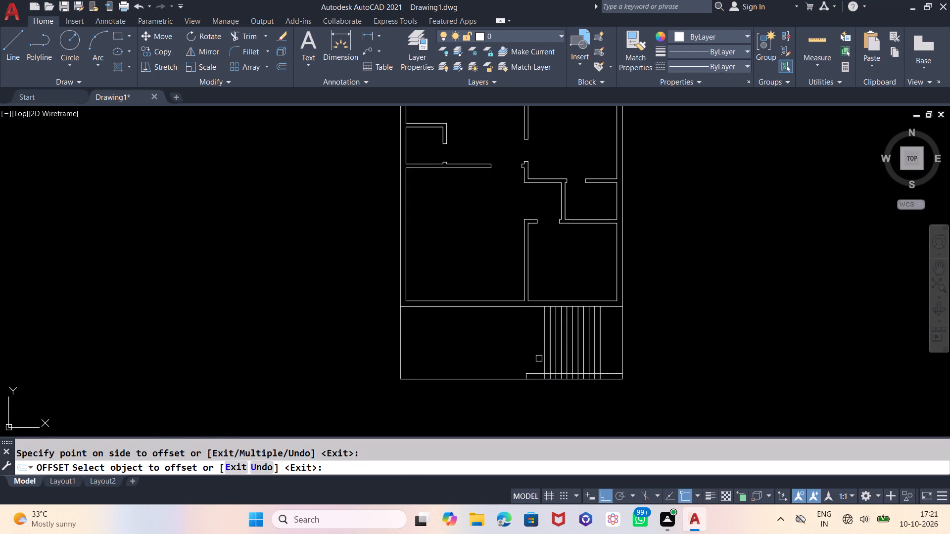
{"action": "left_click", "coordinate": [545, 358]}
{"action": "left_click", "coordinate": [530, 362]}
{"action": "left_click", "coordinate": [539, 360]}
{"action": "left_click", "coordinate": [525, 362]}
{"action": "key", "text": "Escape"}
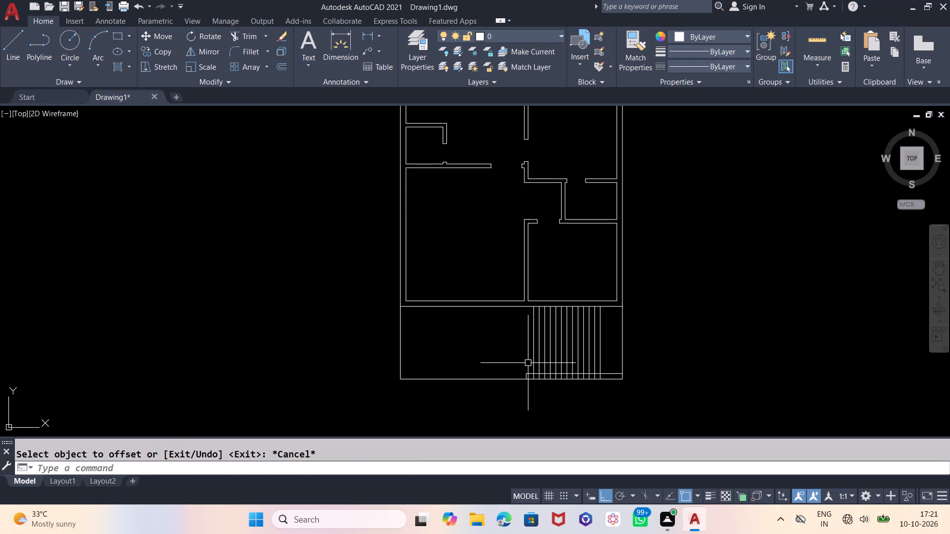
Trim the parts of all the 9"-spaced vertical lines that run through the 9" bottom strip.
{"action": "type", "text": "TR"}
{"action": "key", "text": "Return"}
{"action": "key", "text": "Return"}
{"action": "scroll", "coordinate": [528, 386], "scroll_direction": "up", "scroll_amount": 3}
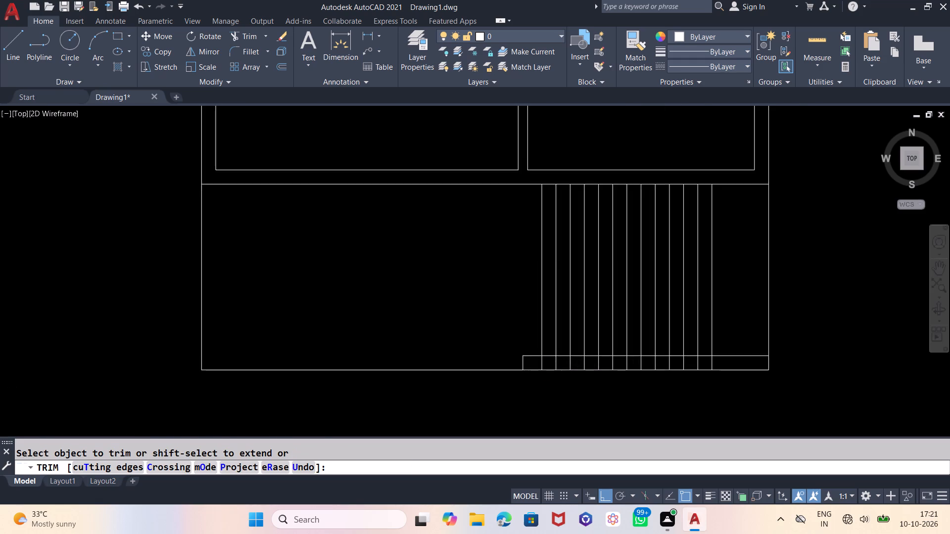
{"action": "left_click_drag", "start_coordinate": [539, 357], "coordinate": [545, 355]}
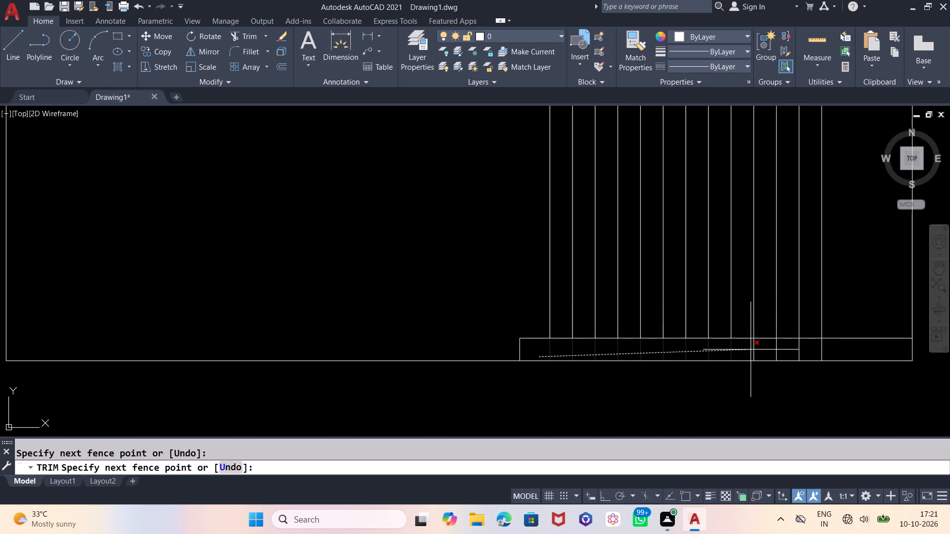
{"action": "left_click", "coordinate": [826, 346]}
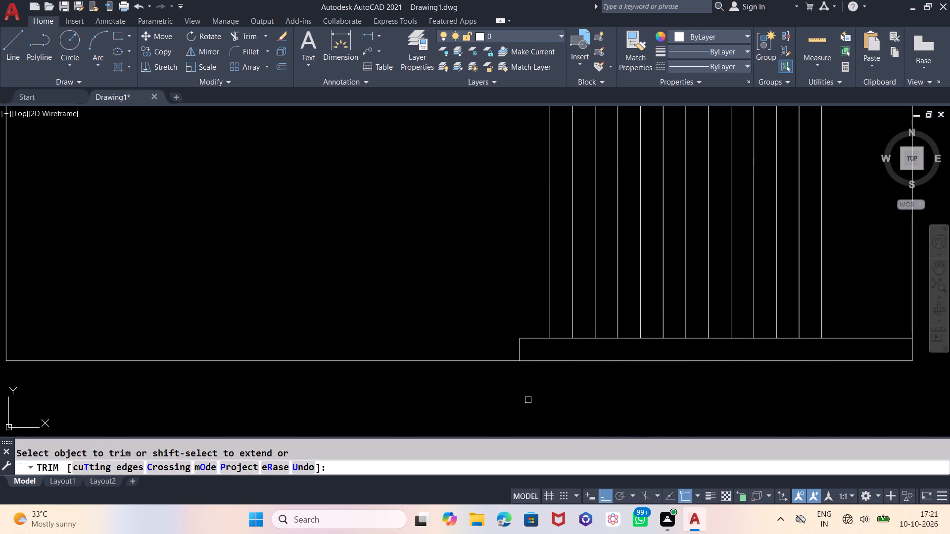
Draw a horizontal line across the 9"-spaced lines at mid-height, from the first vertical line to the last.
{"action": "scroll", "coordinate": [527, 400], "scroll_direction": "down", "scroll_amount": 2}
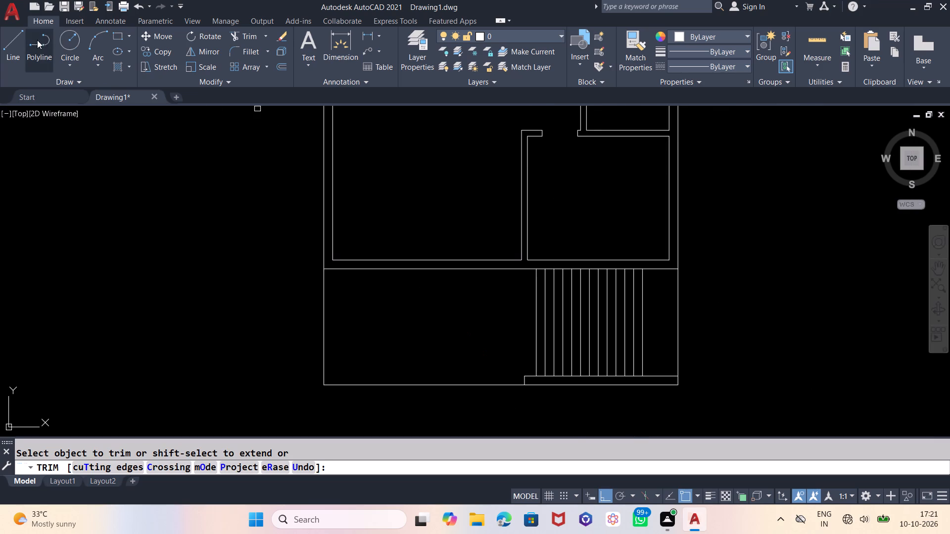
{"action": "left_click", "coordinate": [21, 40]}
{"action": "scroll", "coordinate": [508, 316], "scroll_direction": "up", "scroll_amount": 1}
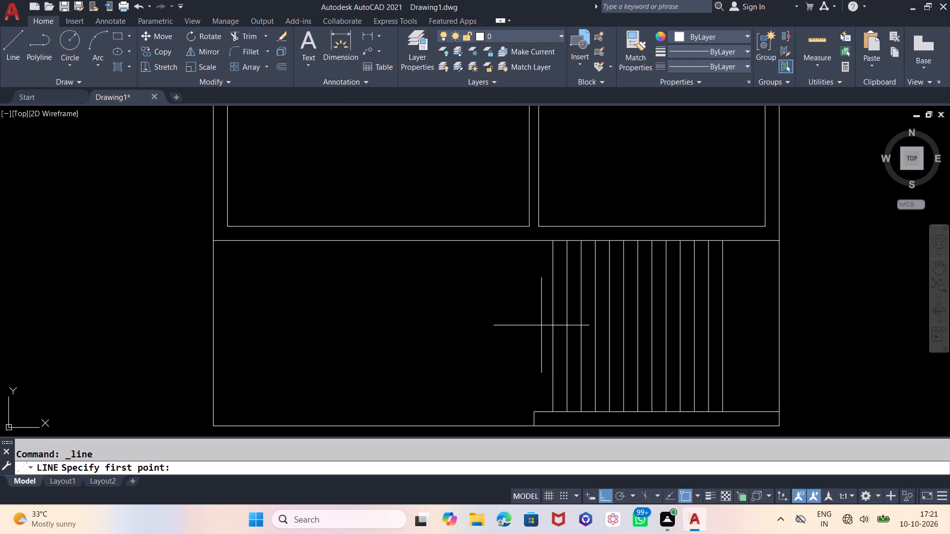
{"action": "left_click", "coordinate": [550, 327]}
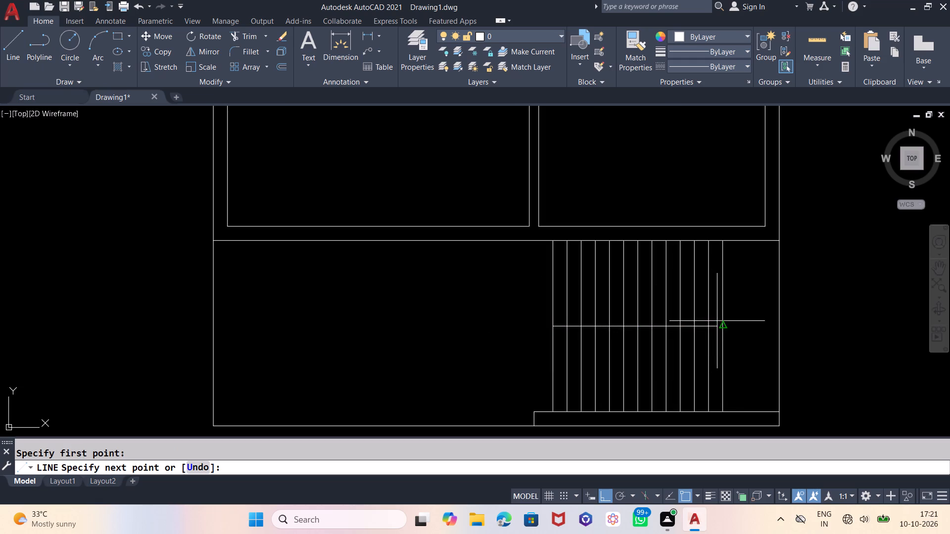
{"action": "left_click", "coordinate": [720, 327]}
{"action": "key", "text": "Escape"}
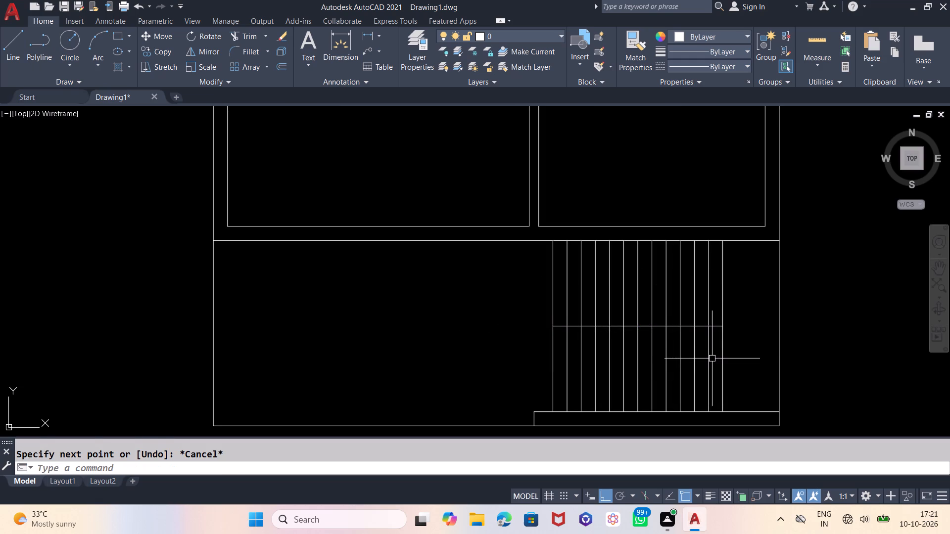
Offset the horizontal middle line 6" upward and 6" downward.
{"action": "key", "text": "o"}
{"action": "key", "text": "Return"}
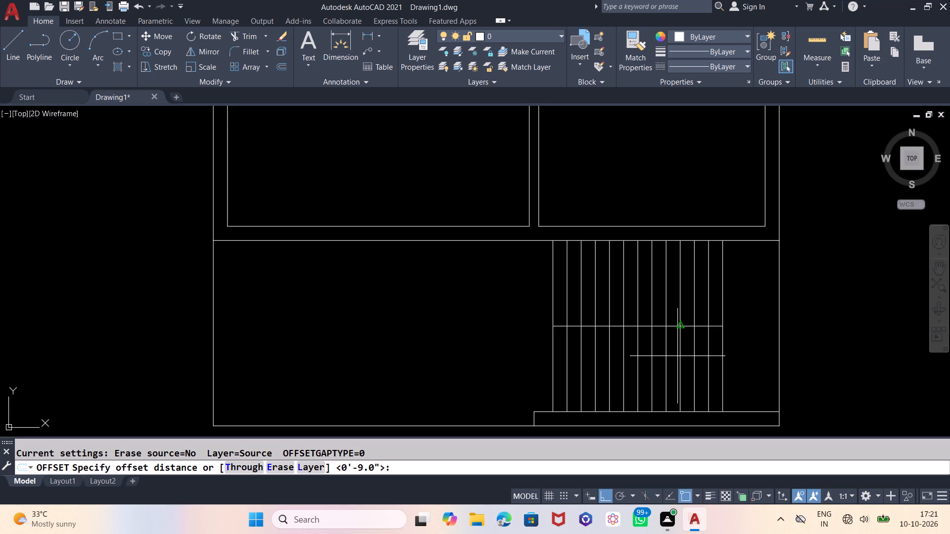
{"action": "key", "text": "6"}
{"action": "key", "text": "Return"}
{"action": "scroll", "coordinate": [575, 332], "scroll_direction": "up", "scroll_amount": 2}
{"action": "left_click", "coordinate": [569, 315]}
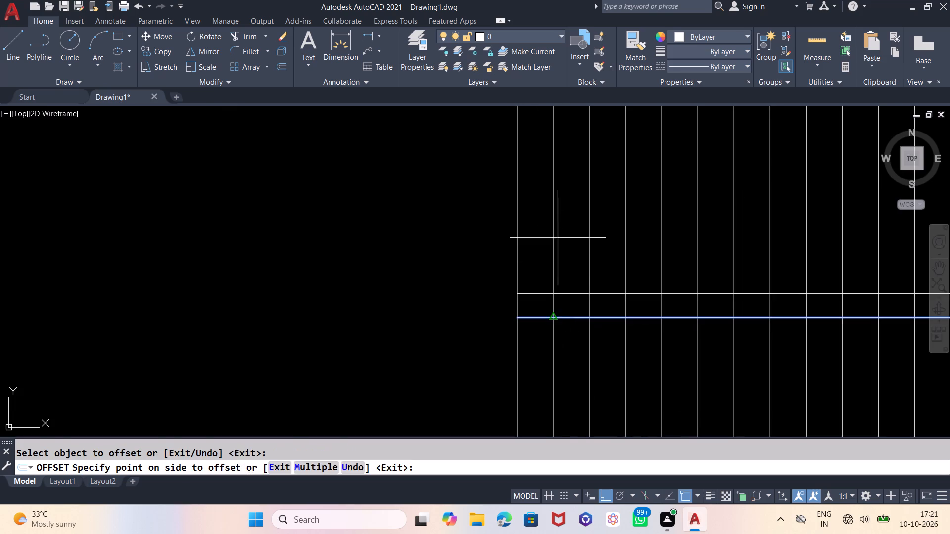
{"action": "left_click", "coordinate": [557, 227]}
{"action": "left_click", "coordinate": [573, 318]}
{"action": "left_click", "coordinate": [573, 369]}
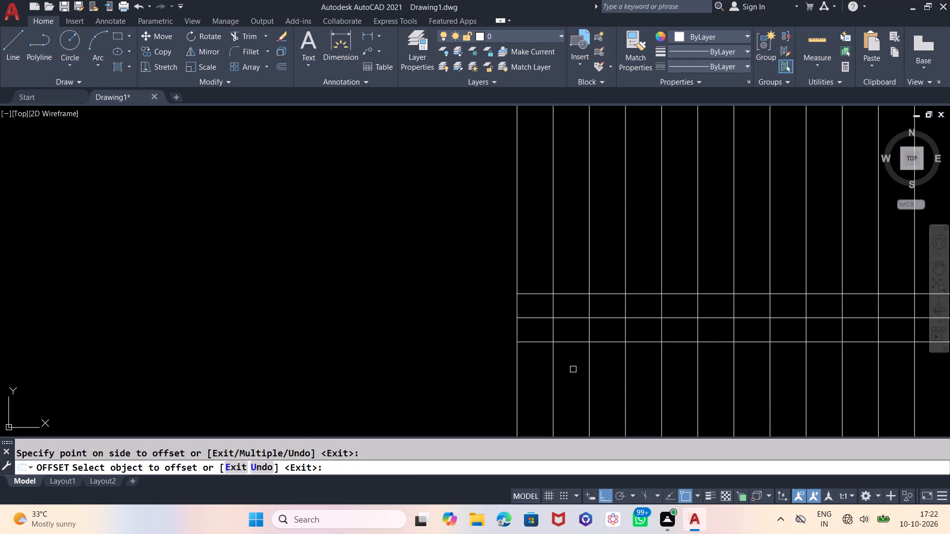
{"action": "key", "text": "Escape"}
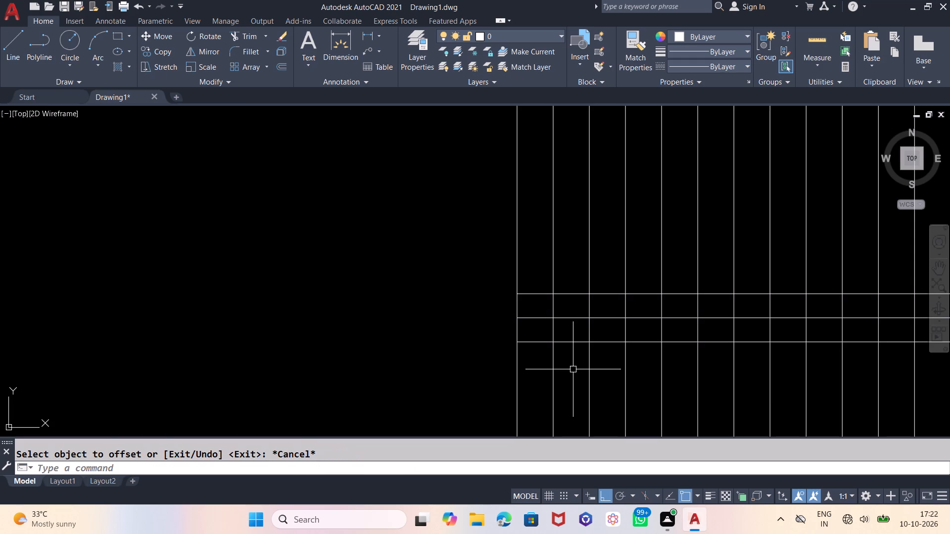
Offset the upper horizontal line 1" upward and the lower horizontal line 1" downward.
{"action": "key", "text": "o"}
{"action": "key", "text": "Return"}
{"action": "key", "text": "1"}
{"action": "key", "text": "Return"}
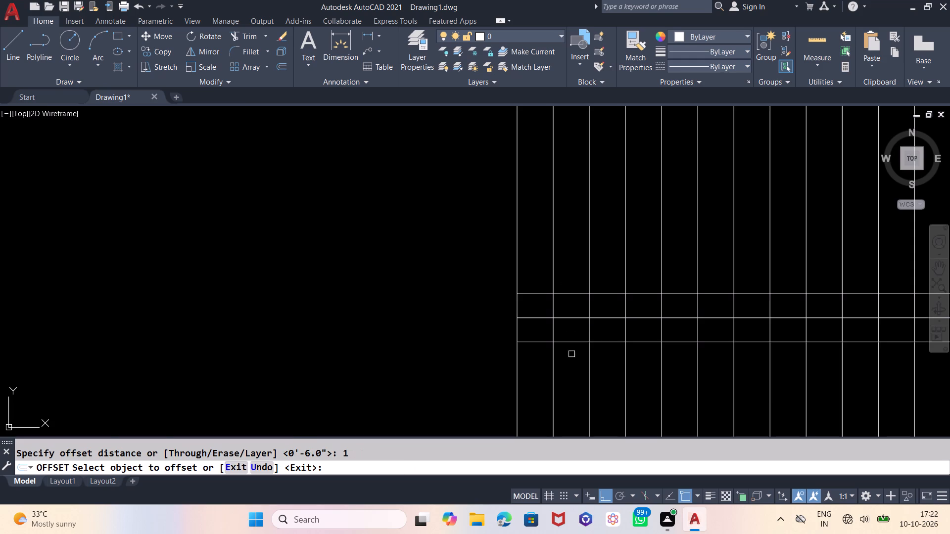
{"action": "left_click", "coordinate": [565, 295]}
{"action": "left_click", "coordinate": [565, 264]}
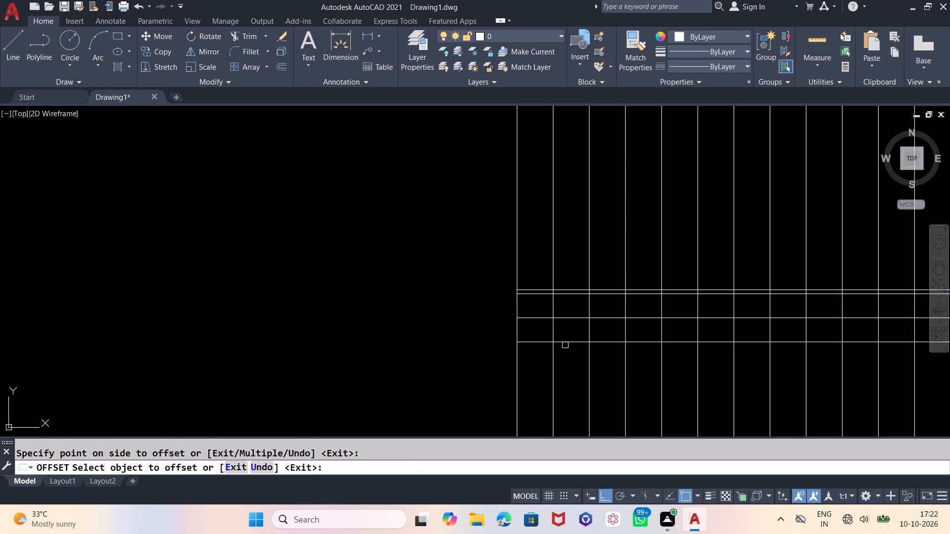
{"action": "left_click", "coordinate": [565, 341]}
{"action": "left_click", "coordinate": [566, 378]}
{"action": "key", "text": "Escape"}
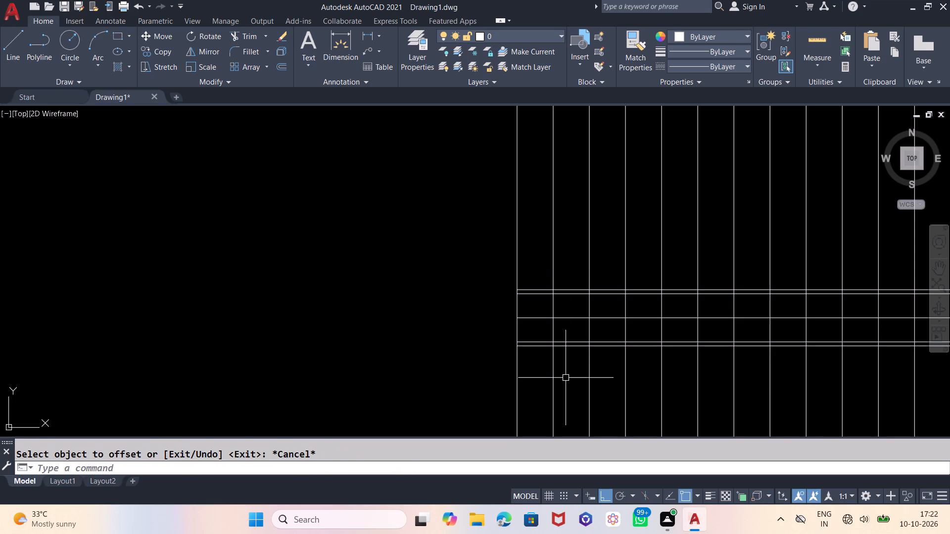
Delete the original horizontal middle line between the two offset pairs.
{"action": "left_click", "coordinate": [529, 320]}
{"action": "key", "text": "Delete"}
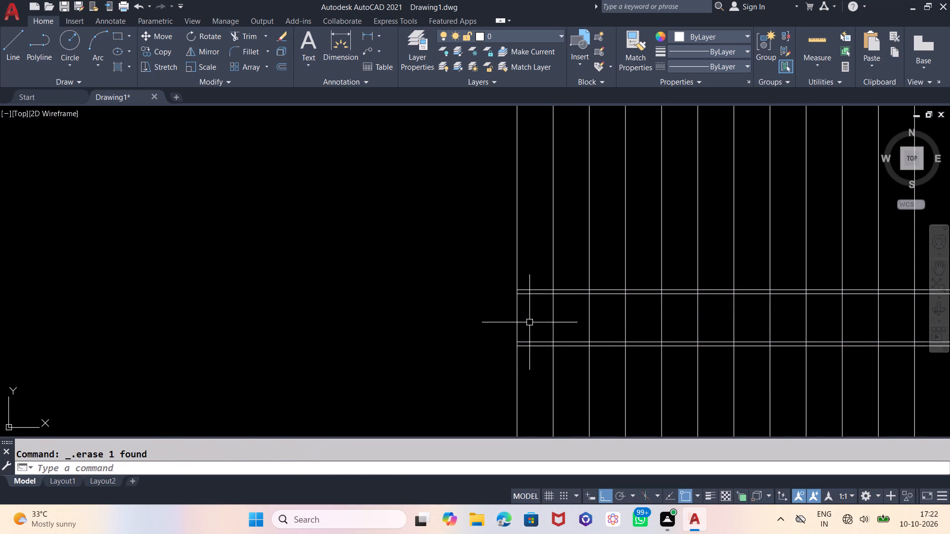
Trim the 9"-spaced vertical lines out of the gap between the two horizontal line pairs, keeping the line nearest the right wall.
{"action": "type", "text": "TR"}
{"action": "key", "text": "Return"}
{"action": "key", "text": "Return"}
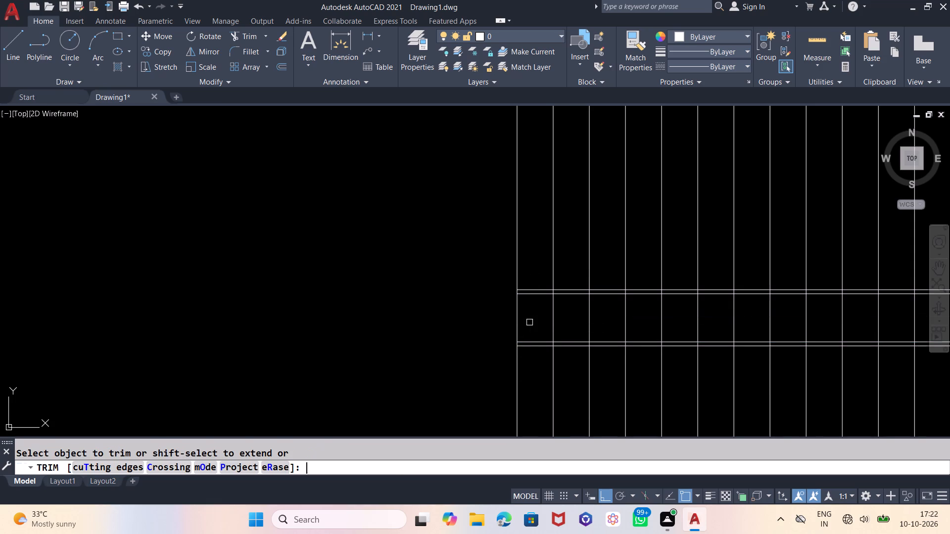
{"action": "left_click_drag", "start_coordinate": [489, 313], "coordinate": [495, 313]}
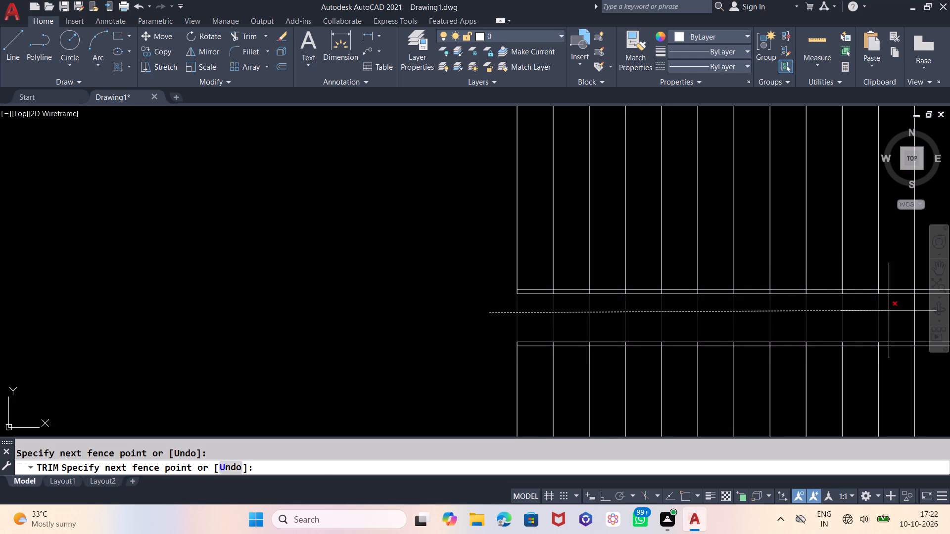
{"action": "left_click", "coordinate": [889, 311]}
{"action": "scroll", "coordinate": [413, 328], "scroll_direction": "down", "scroll_amount": 2}
{"action": "scroll", "coordinate": [573, 329], "scroll_direction": "up", "scroll_amount": 2}
{"action": "left_click_drag", "start_coordinate": [620, 322], "coordinate": [652, 317]}
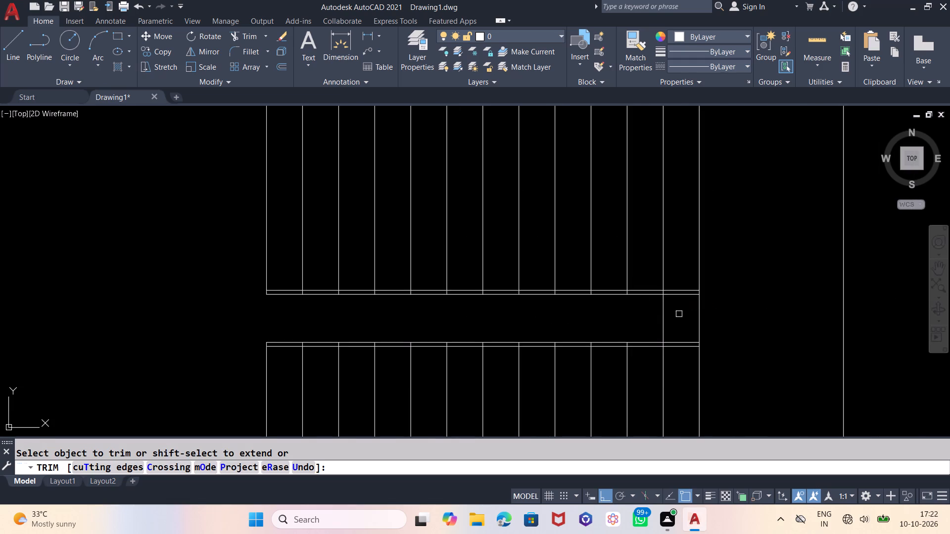
{"action": "left_click", "coordinate": [664, 325]}
Trim the tread lines out of the narrow 1" strip between the upper pair of horizontal lines dividing the staircase.
{"action": "scroll", "coordinate": [664, 296], "scroll_direction": "up", "scroll_amount": 2}
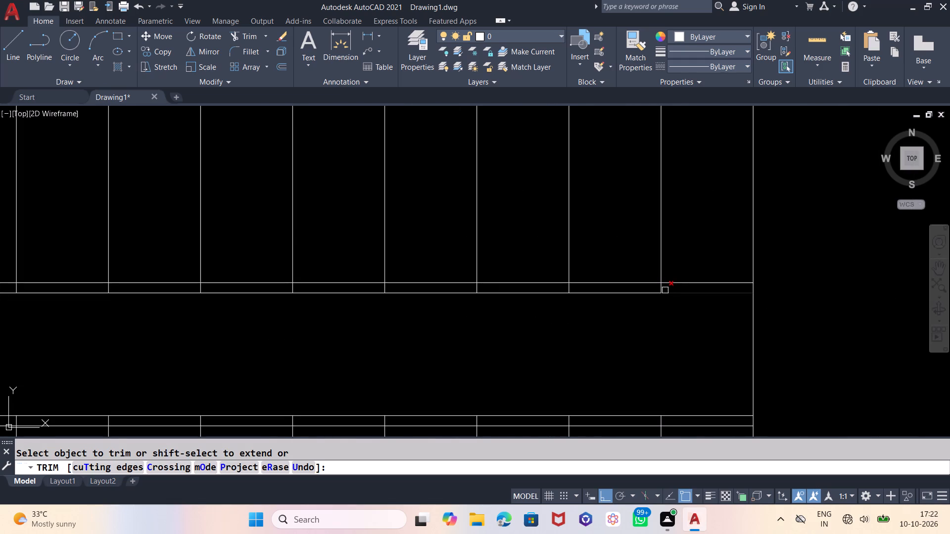
{"action": "left_click", "coordinate": [662, 288]}
{"action": "scroll", "coordinate": [567, 289], "scroll_direction": "up", "scroll_amount": 3}
{"action": "left_click", "coordinate": [569, 287]}
{"action": "scroll", "coordinate": [686, 278], "scroll_direction": "down", "scroll_amount": 2}
{"action": "scroll", "coordinate": [363, 287], "scroll_direction": "up", "scroll_amount": 2}
{"action": "left_click_drag", "start_coordinate": [720, 269], "coordinate": [708, 270]}
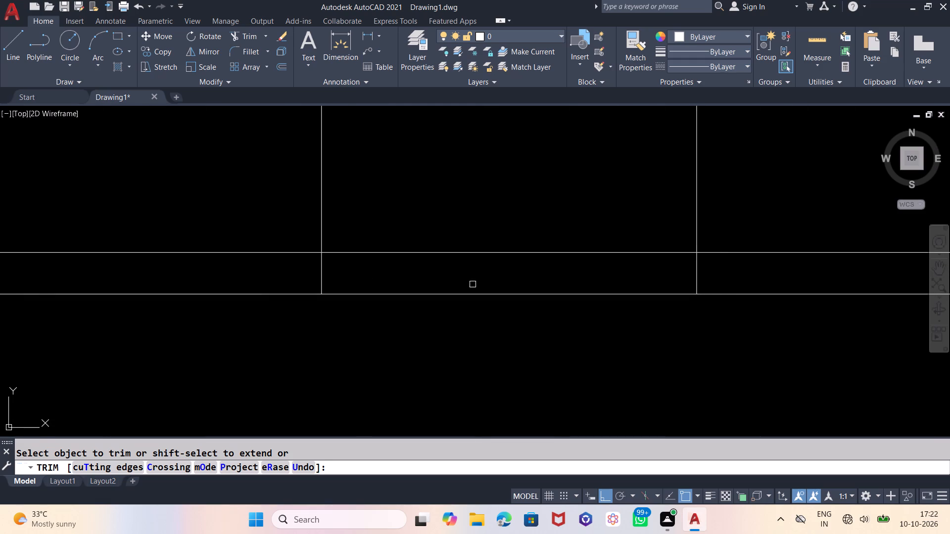
{"action": "left_click", "coordinate": [302, 270]}
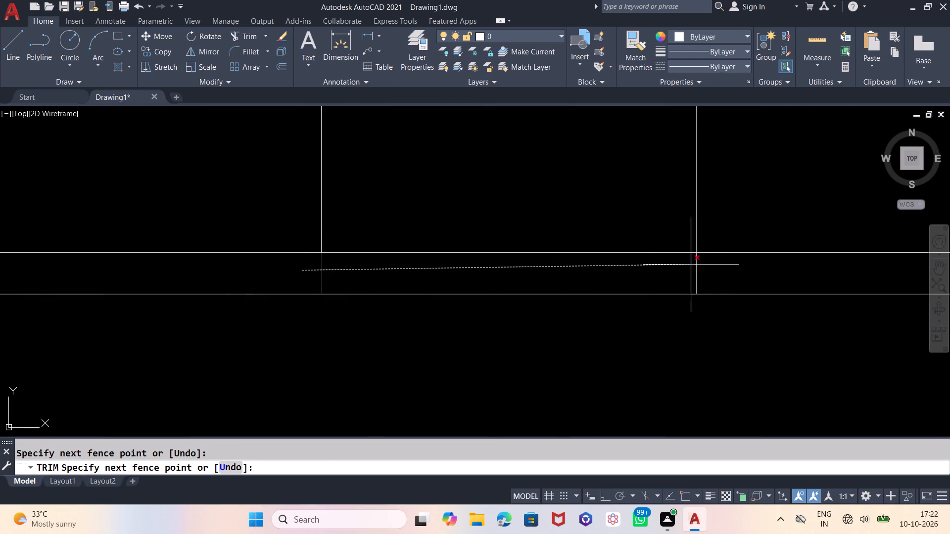
{"action": "left_click", "coordinate": [714, 268]}
{"action": "scroll", "coordinate": [803, 256], "scroll_direction": "down", "scroll_amount": 3}
{"action": "scroll", "coordinate": [544, 261], "scroll_direction": "up", "scroll_amount": 3}
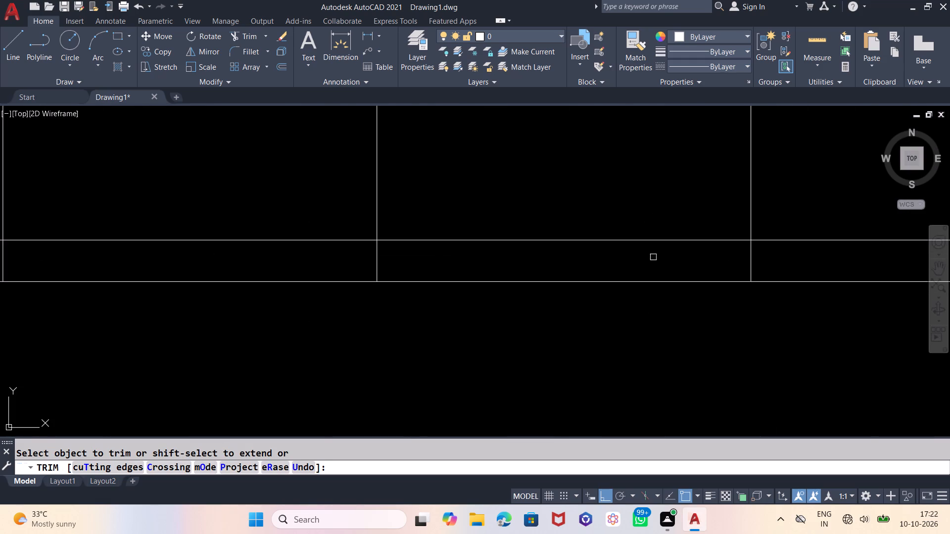
{"action": "left_click_drag", "start_coordinate": [769, 253], "coordinate": [743, 256]}
{"action": "left_click", "coordinate": [335, 267]}
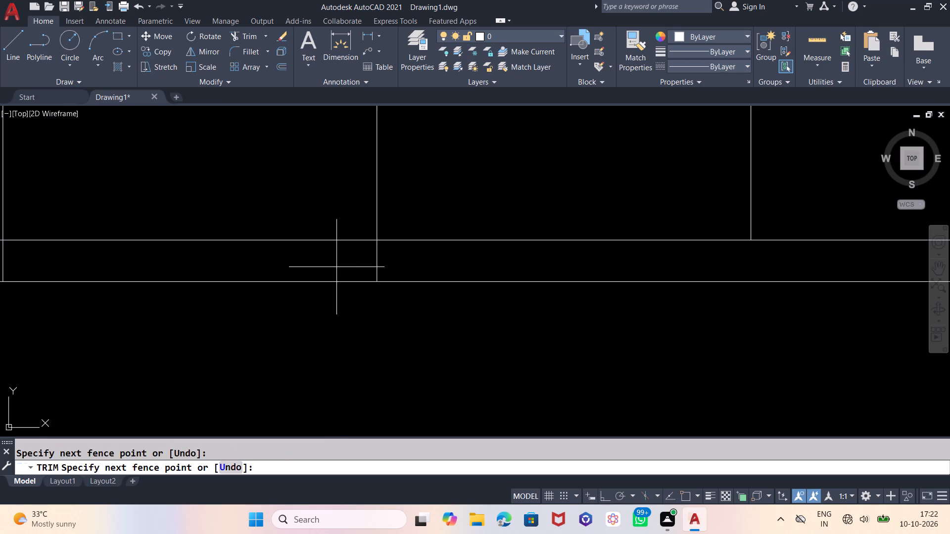
{"action": "left_click", "coordinate": [435, 267]}
{"action": "scroll", "coordinate": [824, 263], "scroll_direction": "down", "scroll_amount": 2}
{"action": "scroll", "coordinate": [462, 259], "scroll_direction": "up", "scroll_amount": 2}
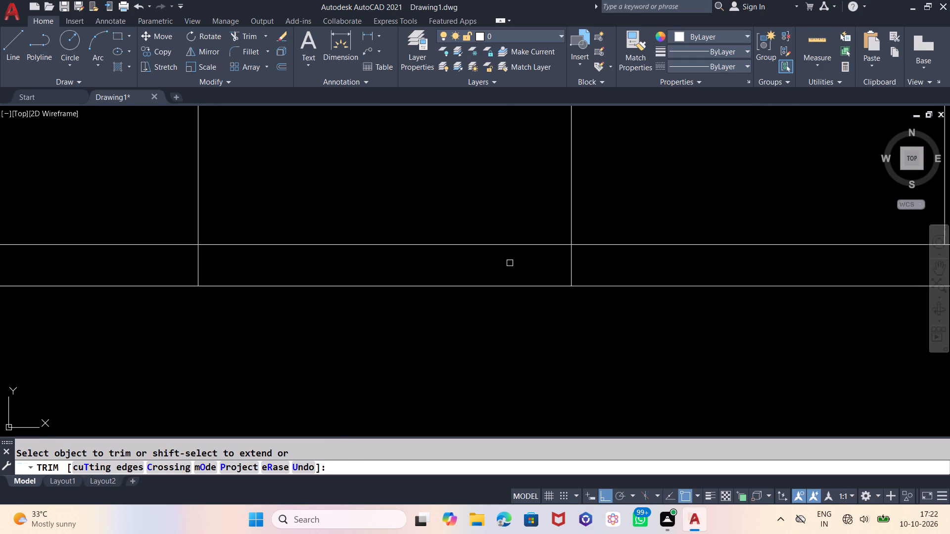
{"action": "left_click", "coordinate": [573, 264]}
{"action": "scroll", "coordinate": [766, 167], "scroll_direction": "down", "scroll_amount": 2}
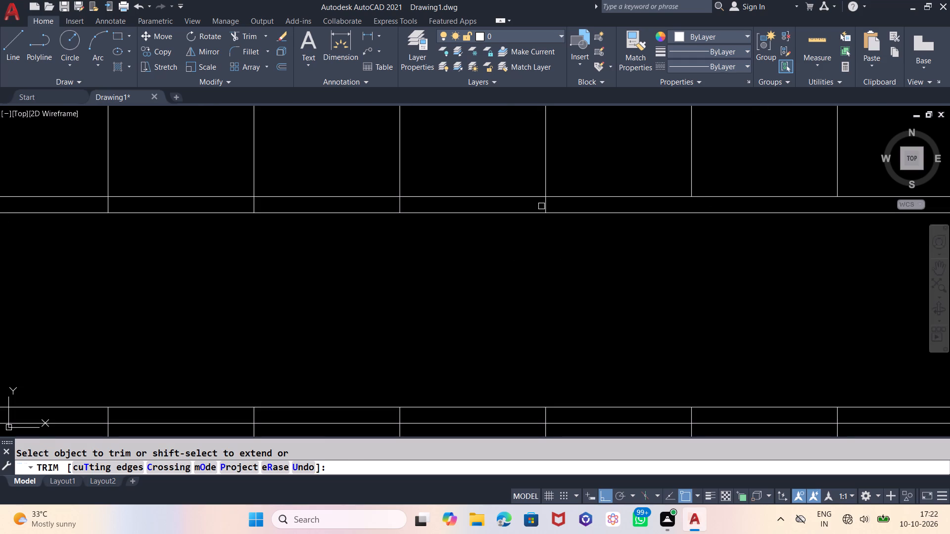
{"action": "scroll", "coordinate": [541, 206], "scroll_direction": "up", "scroll_amount": 2}
{"action": "left_click_drag", "start_coordinate": [573, 203], "coordinate": [566, 204]}
{"action": "left_click", "coordinate": [157, 196]}
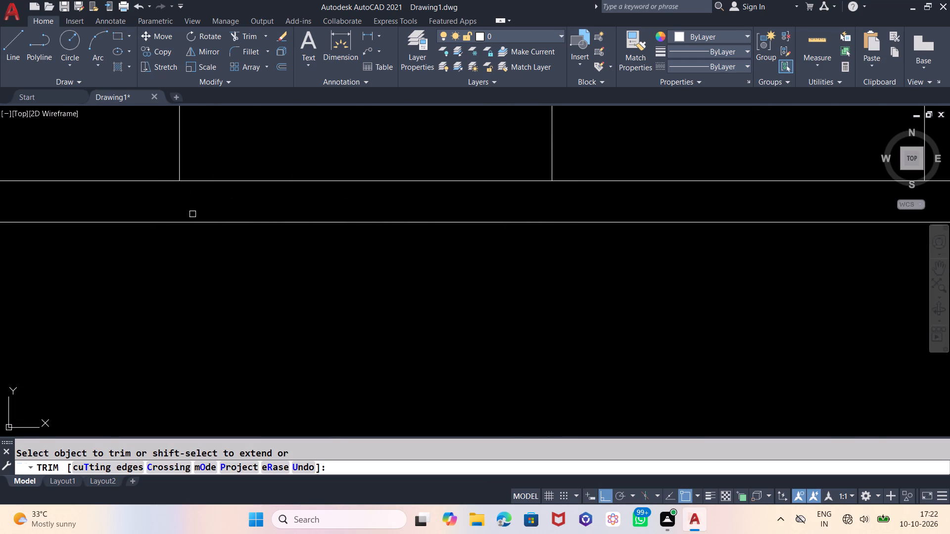
{"action": "scroll", "coordinate": [736, 265], "scroll_direction": "down", "scroll_amount": 3}
{"action": "scroll", "coordinate": [534, 253], "scroll_direction": "up", "scroll_amount": 2}
{"action": "left_click", "coordinate": [521, 247]}
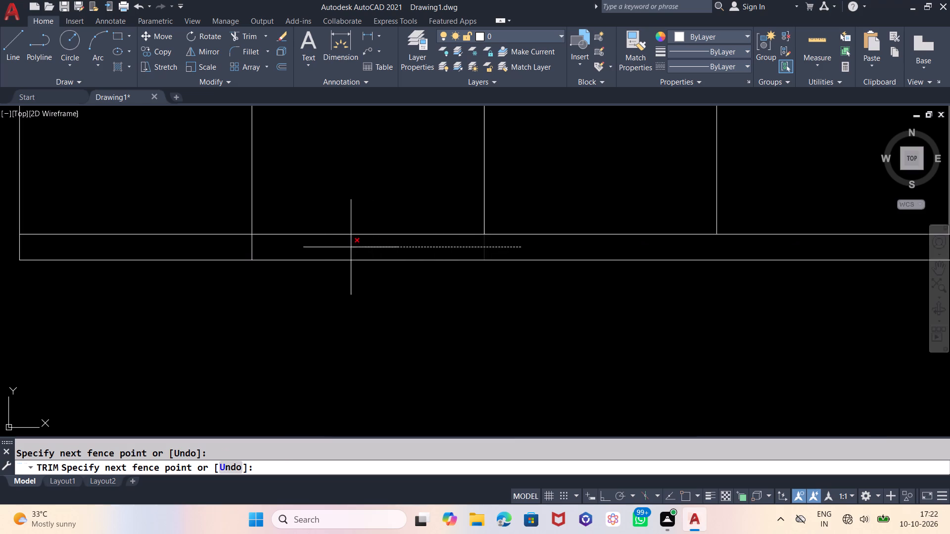
{"action": "left_click", "coordinate": [239, 247]}
{"action": "scroll", "coordinate": [602, 301], "scroll_direction": "down", "scroll_amount": 2}
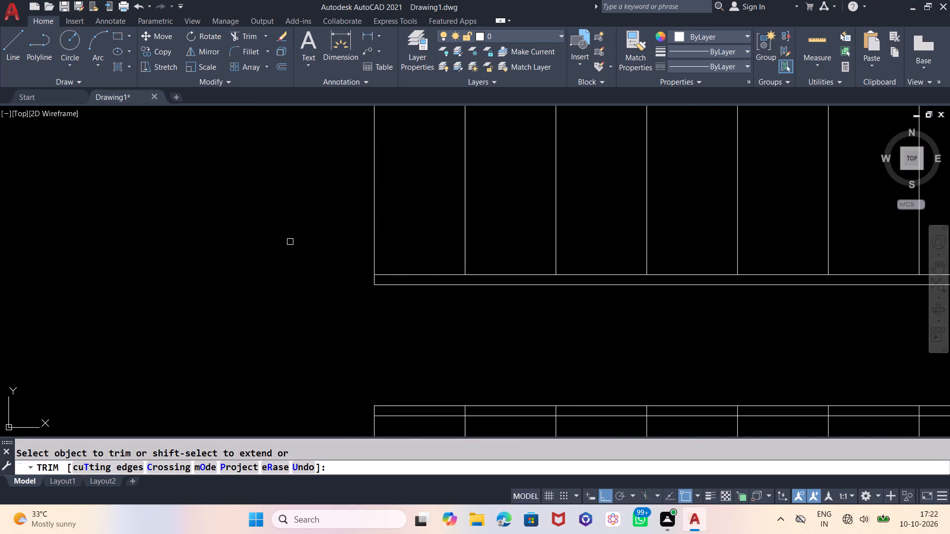
Trim the tread lines out of the narrow 1" strip between the lower pair of horizontal lines dividing the staircase.
{"action": "scroll", "coordinate": [304, 218], "scroll_direction": "down", "scroll_amount": 2}
{"action": "scroll", "coordinate": [348, 298], "scroll_direction": "up", "scroll_amount": 3}
{"action": "scroll", "coordinate": [424, 285], "scroll_direction": "up", "scroll_amount": 3}
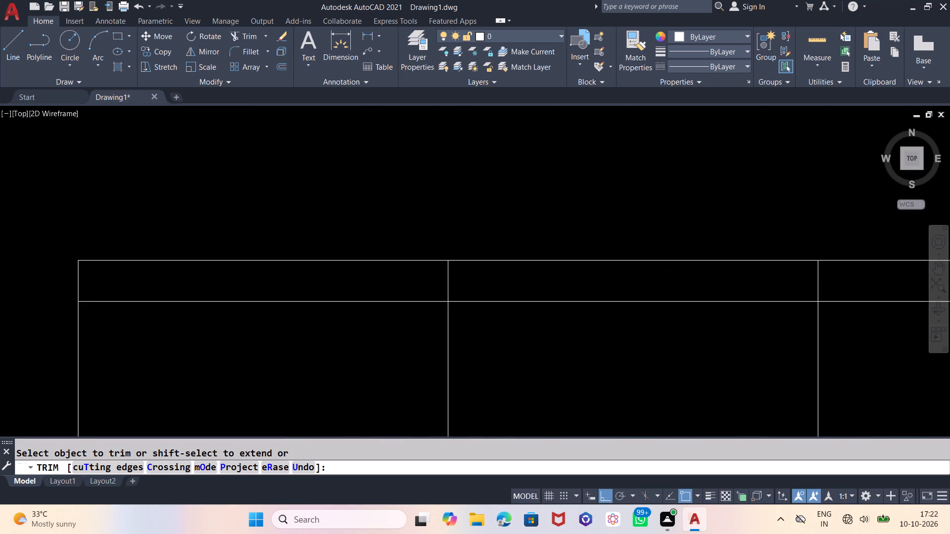
{"action": "scroll", "coordinate": [332, 278], "scroll_direction": "down", "scroll_amount": 2}
{"action": "middle_click_drag", "start_coordinate": [418, 301], "coordinate": [336, 298]}
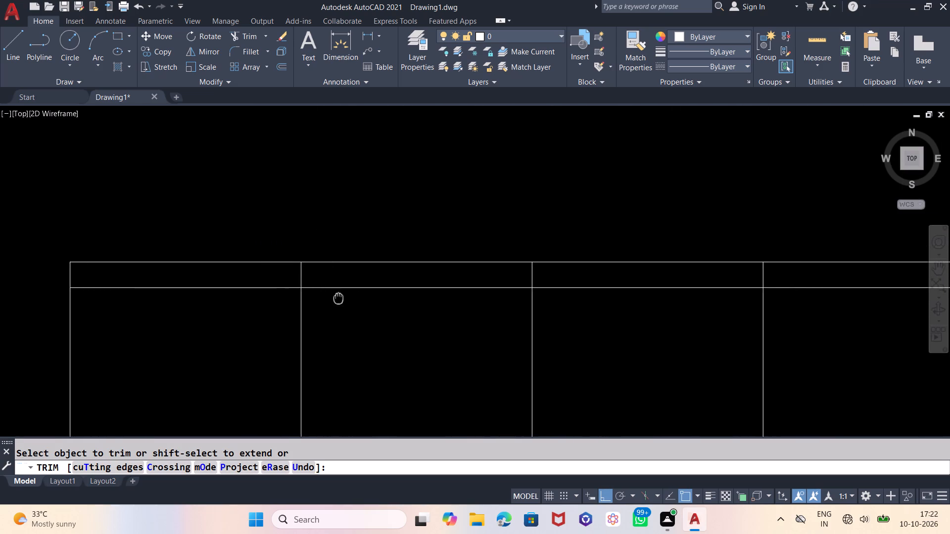
{"action": "middle_click_drag", "start_coordinate": [336, 298], "coordinate": [331, 297]}
{"action": "left_click_drag", "start_coordinate": [267, 272], "coordinate": [286, 272]}
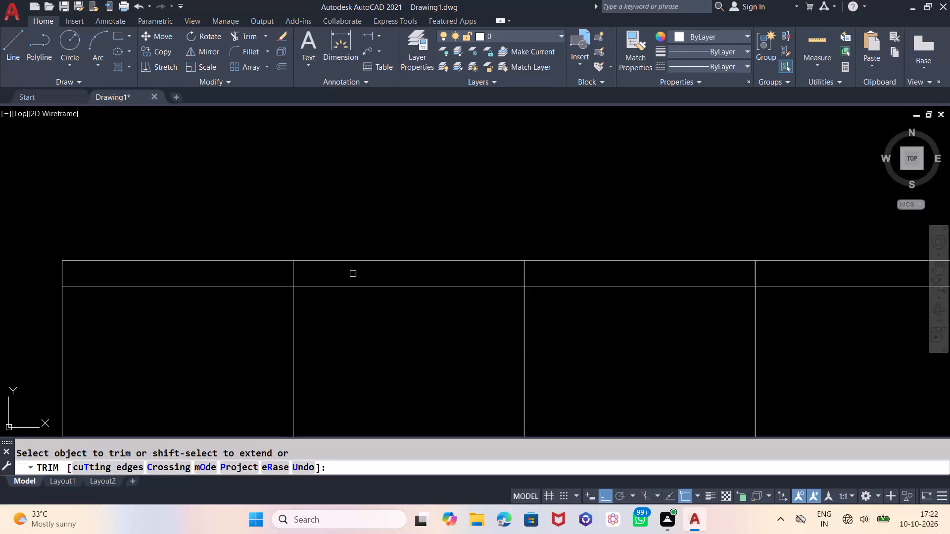
{"action": "left_click", "coordinate": [266, 274]}
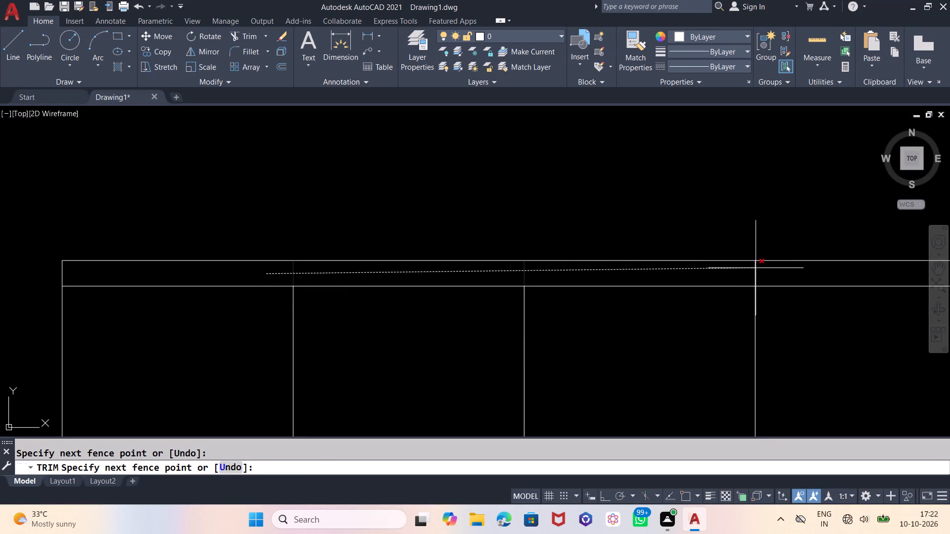
{"action": "left_click", "coordinate": [763, 270]}
{"action": "scroll", "coordinate": [335, 270], "scroll_direction": "down", "scroll_amount": 2}
{"action": "middle_click_drag", "start_coordinate": [639, 290], "coordinate": [632, 289]}
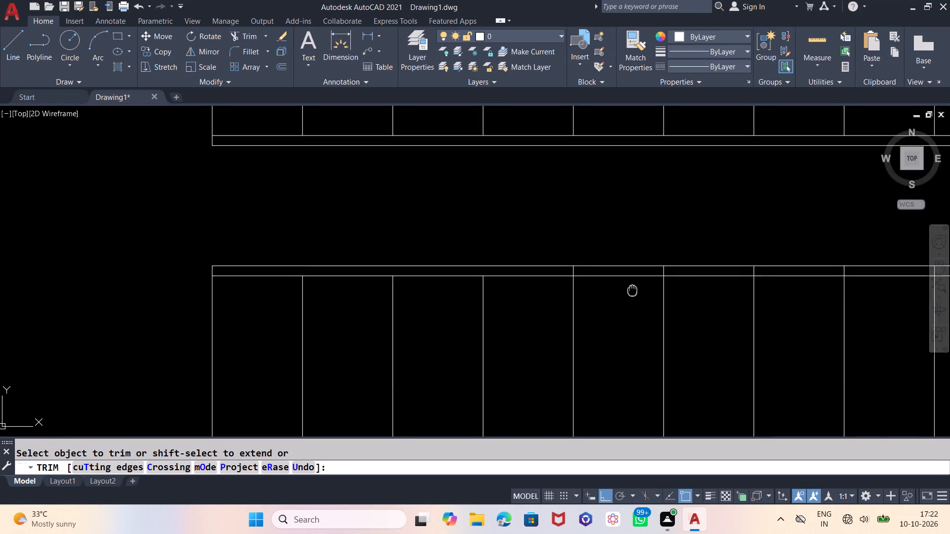
{"action": "middle_click_drag", "start_coordinate": [632, 289], "coordinate": [550, 282]}
{"action": "middle_click_drag", "start_coordinate": [655, 277], "coordinate": [575, 277]}
{"action": "scroll", "coordinate": [575, 277], "scroll_direction": "down", "scroll_amount": 1}
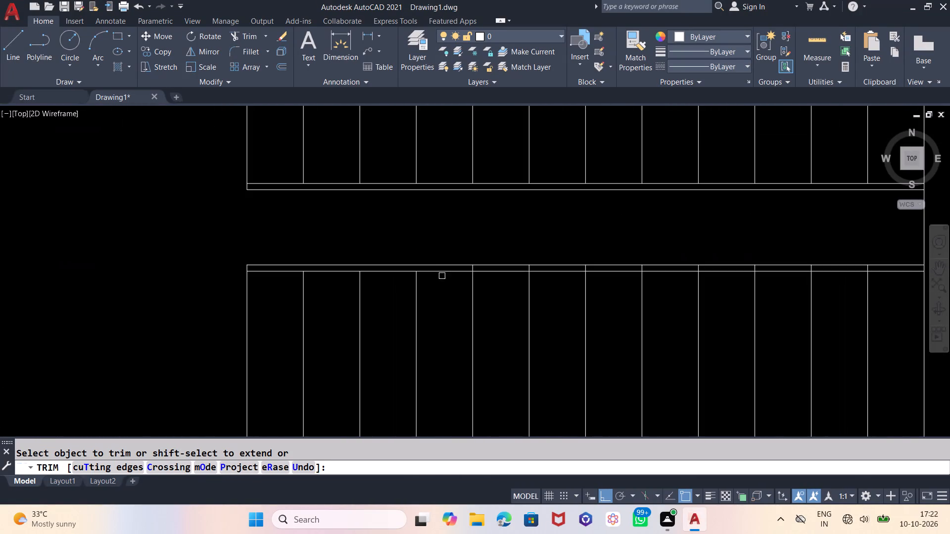
{"action": "scroll", "coordinate": [516, 274], "scroll_direction": "up", "scroll_amount": 2}
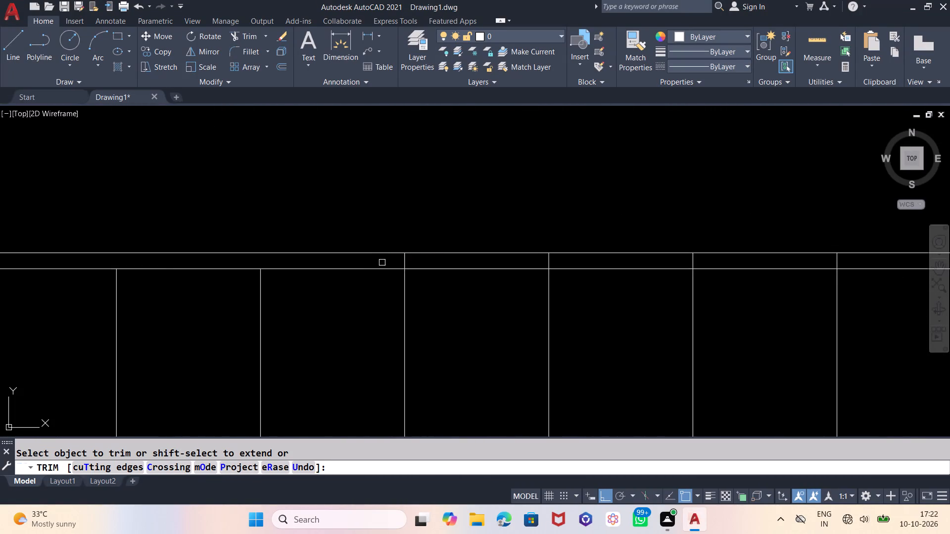
{"action": "left_click", "coordinate": [384, 261]}
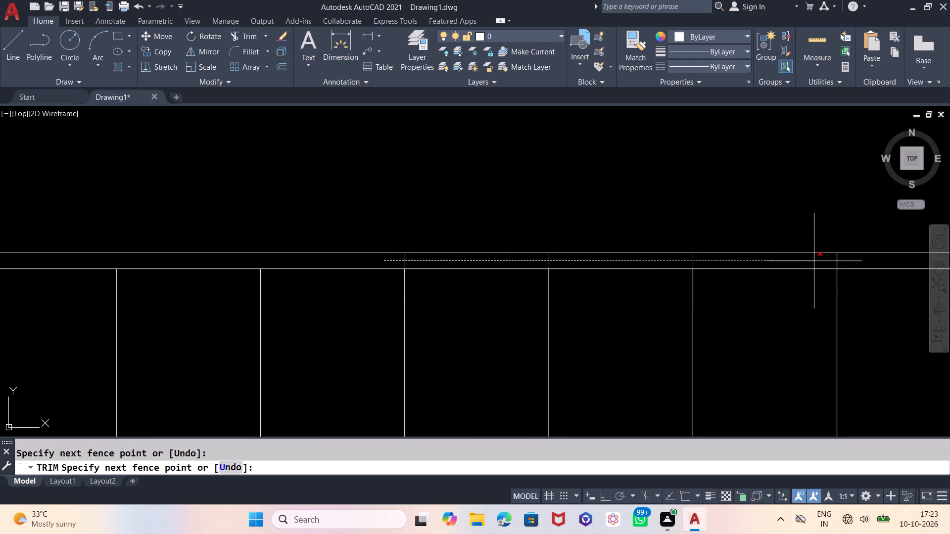
{"action": "left_click", "coordinate": [843, 259]}
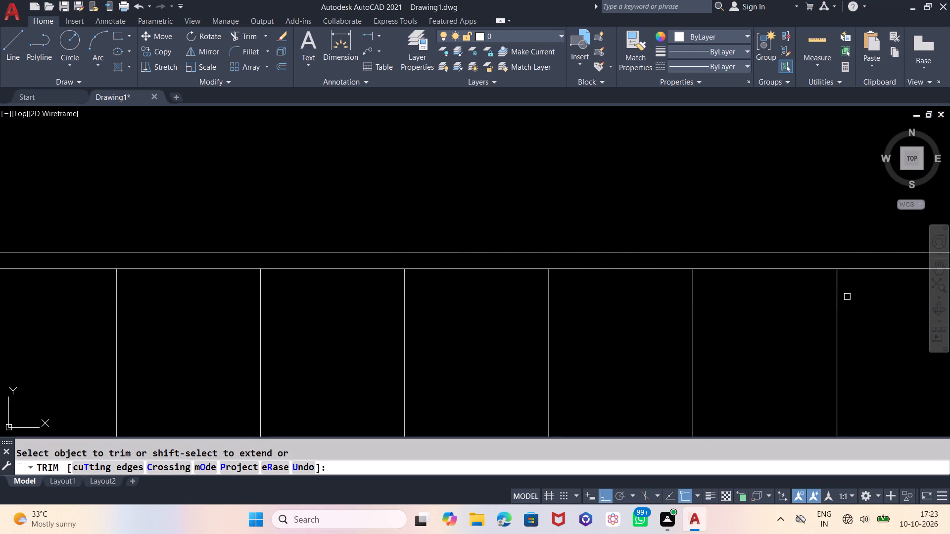
{"action": "middle_click_drag", "start_coordinate": [851, 298], "coordinate": [320, 270]}
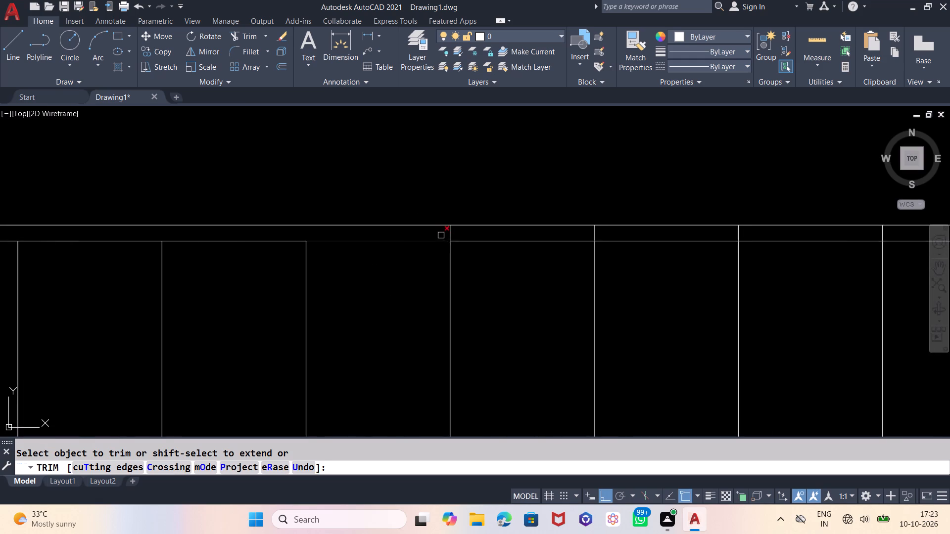
{"action": "left_click_drag", "start_coordinate": [440, 234], "coordinate": [446, 234]}
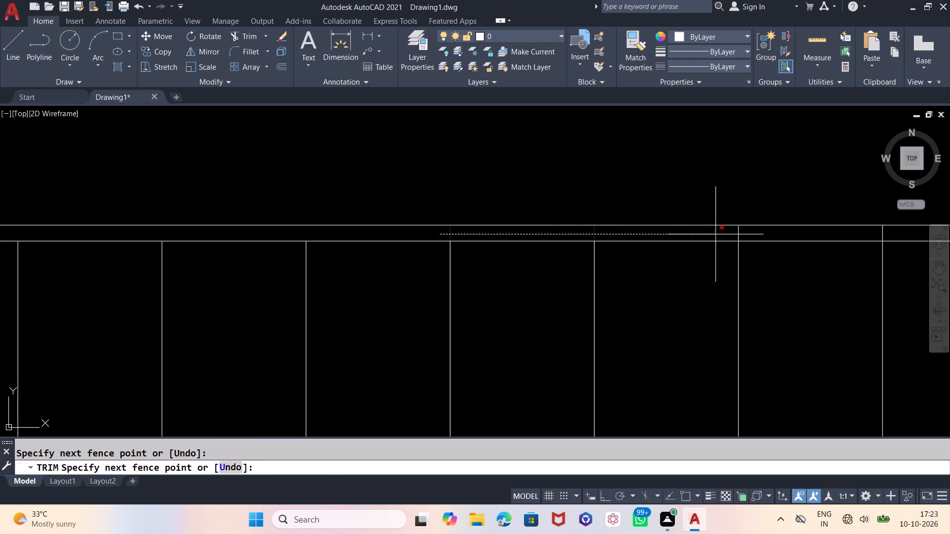
{"action": "left_click", "coordinate": [753, 232]}
{"action": "middle_click_drag", "start_coordinate": [806, 246], "coordinate": [463, 262]}
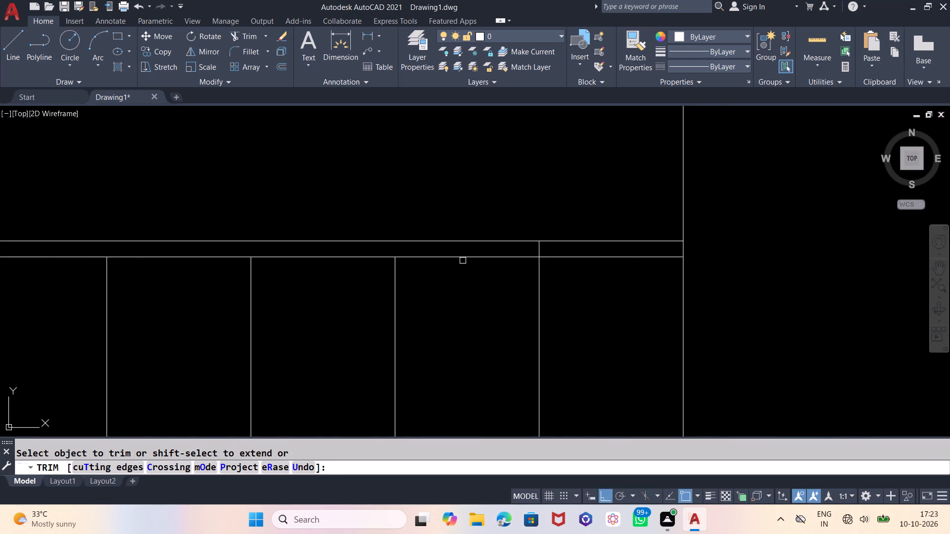
{"action": "left_click", "coordinate": [540, 247]}
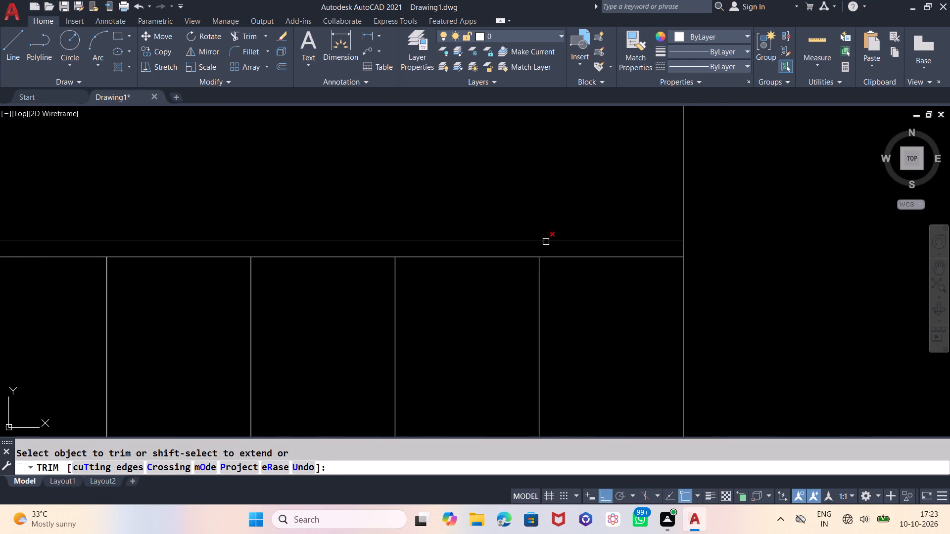
{"action": "scroll", "coordinate": [580, 215], "scroll_direction": "down", "scroll_amount": 3}
{"action": "scroll", "coordinate": [708, 212], "scroll_direction": "down", "scroll_amount": 1}
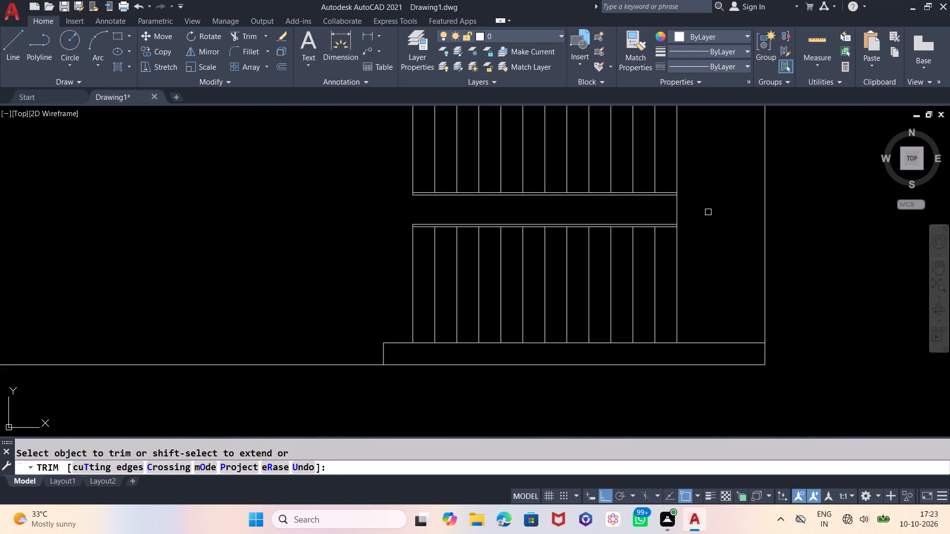
{"action": "scroll", "coordinate": [628, 381], "scroll_direction": "down", "scroll_amount": 2}
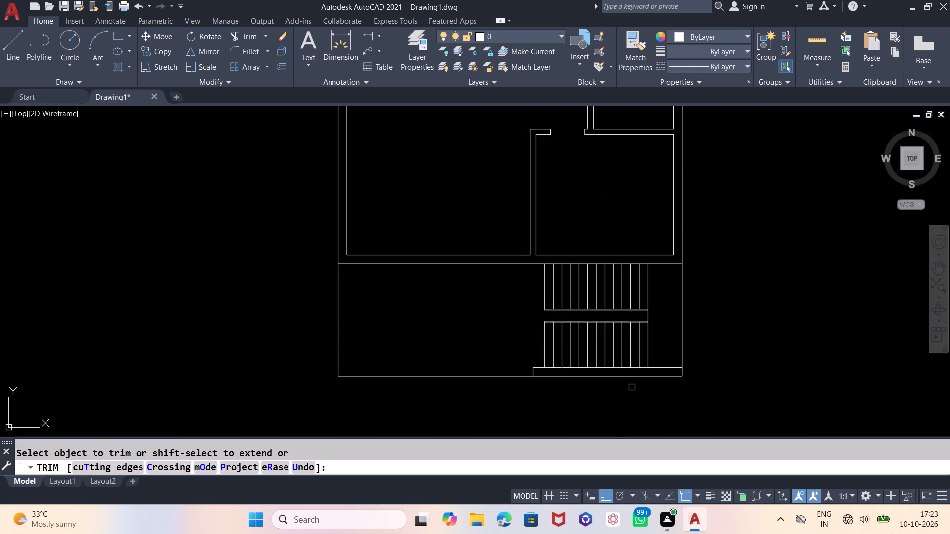
{"action": "middle_click_drag", "start_coordinate": [587, 290], "coordinate": [621, 334]}
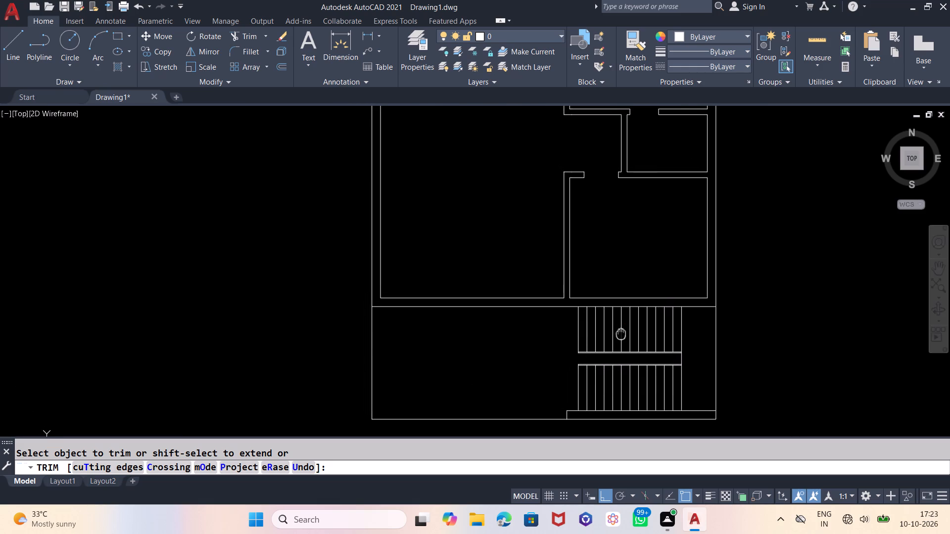
{"action": "middle_click_drag", "start_coordinate": [621, 334], "coordinate": [621, 334]}
{"action": "key", "text": "Escape"}
Offset the front area's right boundary line 9" inward, toward the staircase.
{"action": "middle_click_drag", "start_coordinate": [488, 236], "coordinate": [473, 262]}
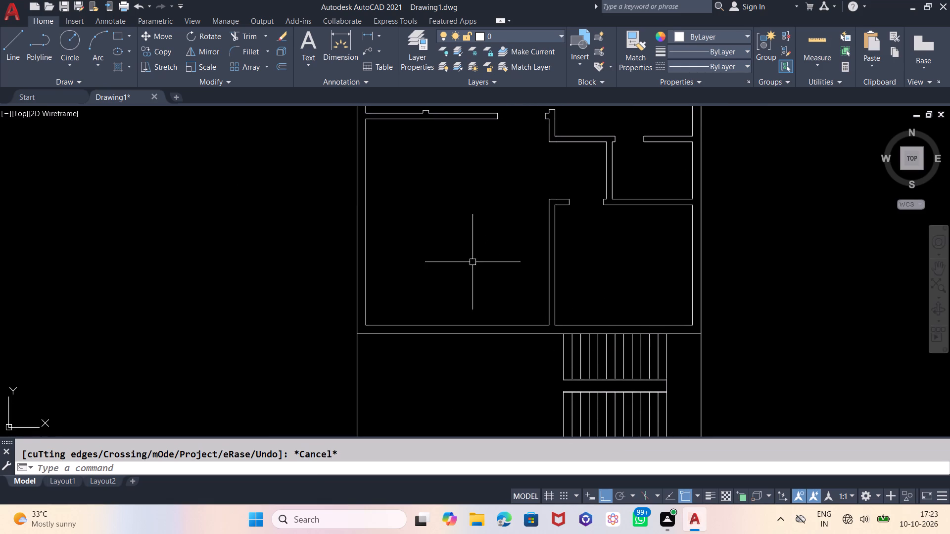
{"action": "scroll", "coordinate": [470, 259], "scroll_direction": "down", "scroll_amount": 1}
{"action": "key", "text": "z"}
{"action": "key", "text": "Return"}
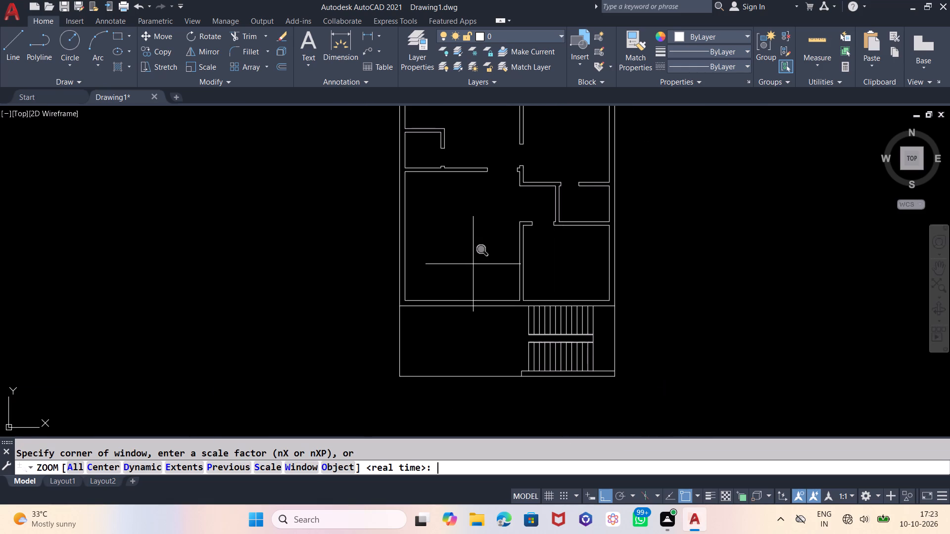
{"action": "key", "text": "e"}
{"action": "key", "text": "Return"}
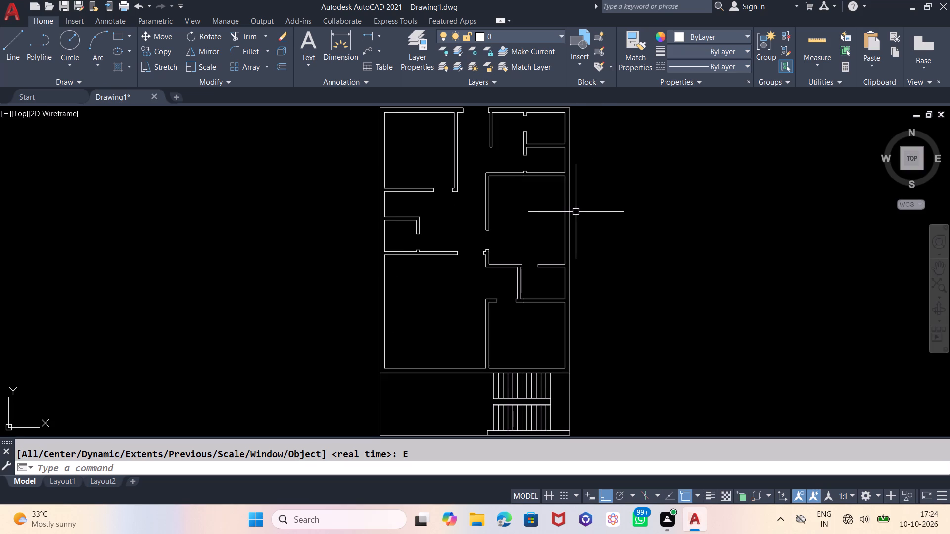
{"action": "key", "text": "o"}
{"action": "key", "text": "Return"}
{"action": "key", "text": "9"}
{"action": "key", "text": "Return"}
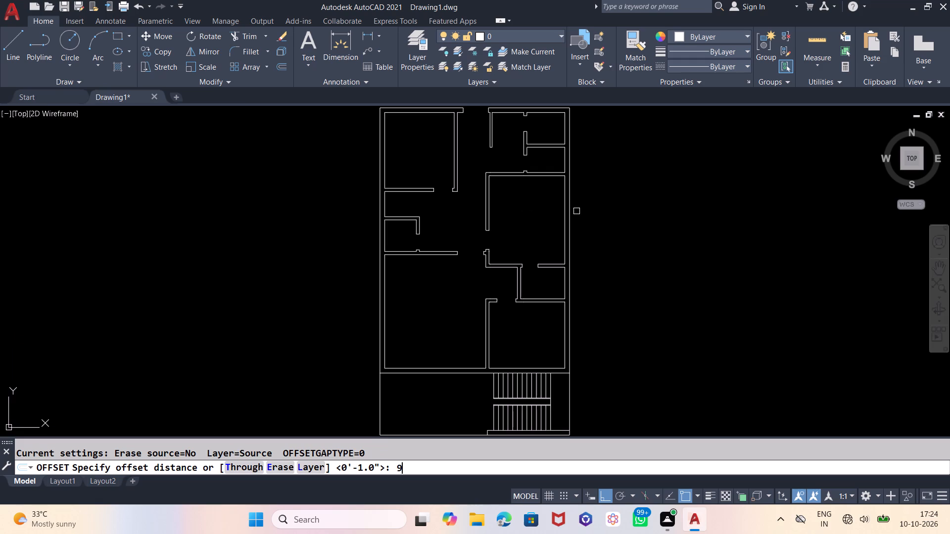
{"action": "left_click", "coordinate": [571, 404]}
{"action": "left_click", "coordinate": [557, 412]}
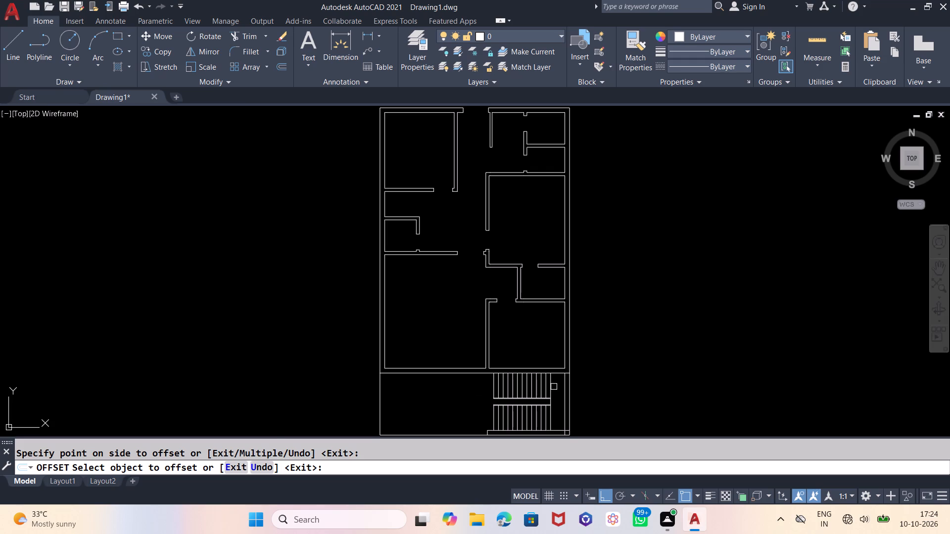
{"action": "scroll", "coordinate": [554, 387], "scroll_direction": "up", "scroll_amount": 1}
{"action": "key", "text": "Escape"}
Trim the crossing line segments within the front area's 9" right wall at its upper and lower corners.
{"action": "type", "text": "TR"}
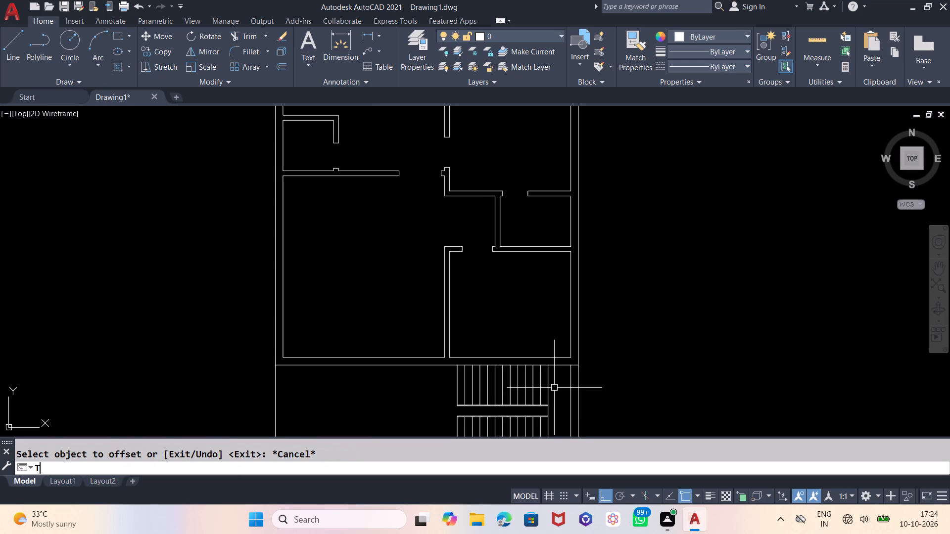
{"action": "key", "text": "Return"}
{"action": "key", "text": "Return"}
{"action": "scroll", "coordinate": [577, 402], "scroll_direction": "up", "scroll_amount": 1}
{"action": "scroll", "coordinate": [594, 351], "scroll_direction": "up", "scroll_amount": 3}
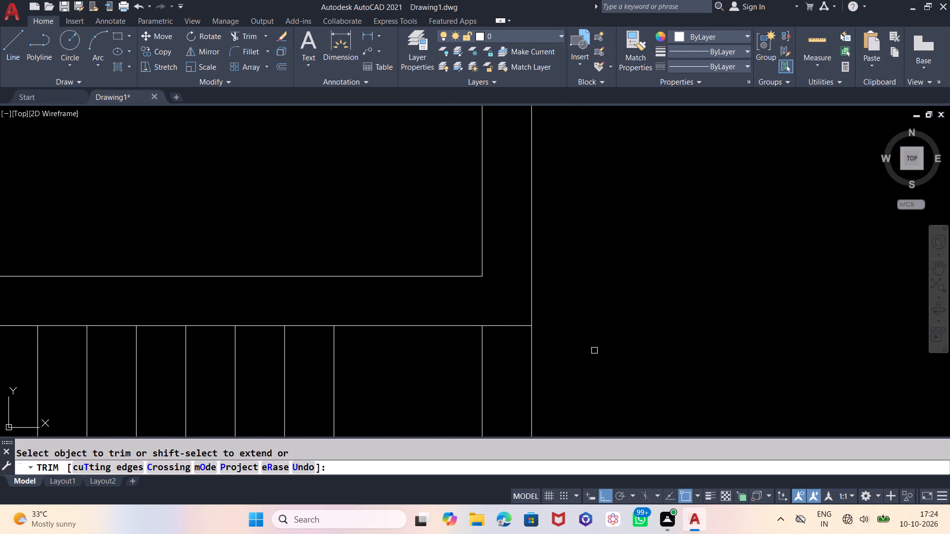
{"action": "left_click", "coordinate": [504, 326]}
{"action": "scroll", "coordinate": [504, 230], "scroll_direction": "down", "scroll_amount": 2}
{"action": "scroll", "coordinate": [539, 213], "scroll_direction": "down", "scroll_amount": 2}
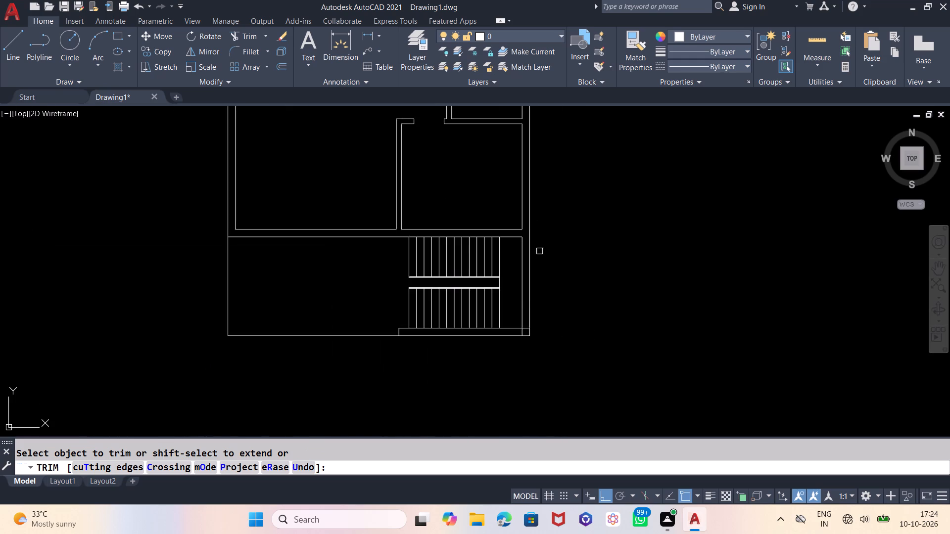
{"action": "scroll", "coordinate": [518, 333], "scroll_direction": "up", "scroll_amount": 3}
{"action": "left_click", "coordinate": [532, 329]}
{"action": "left_click", "coordinate": [546, 315]}
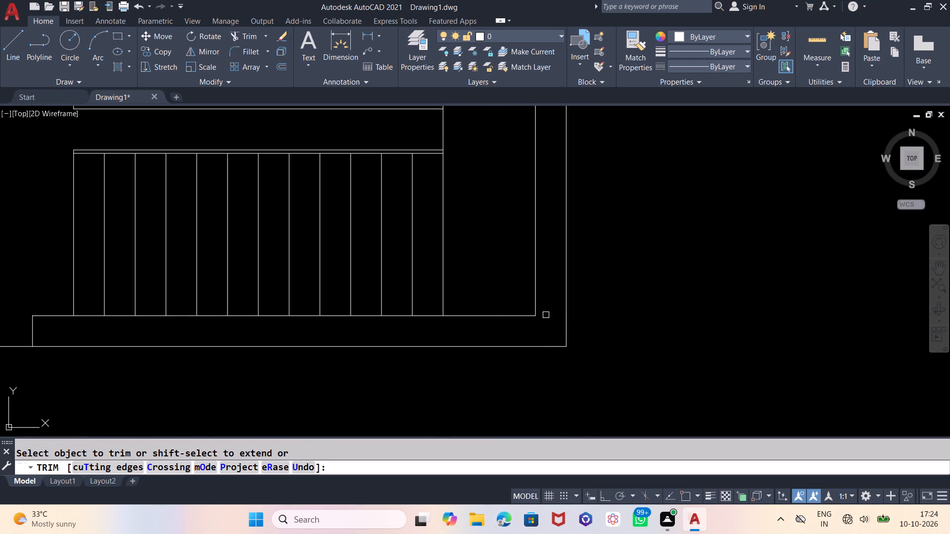
Trim the rightmost tread line out of both stair flights and the gap, plus the lowest divider line's overhang.
{"action": "scroll", "coordinate": [526, 380], "scroll_direction": "down", "scroll_amount": 2}
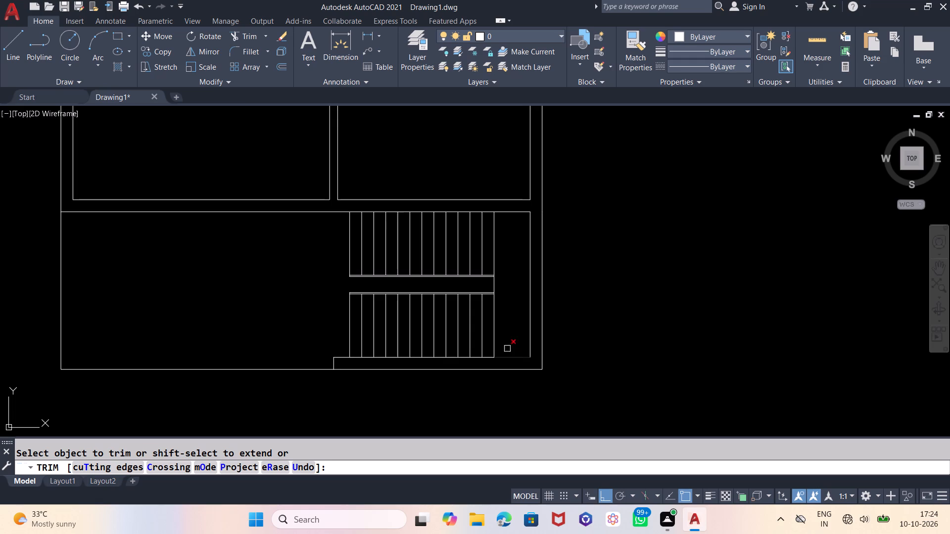
{"action": "left_click", "coordinate": [492, 262]}
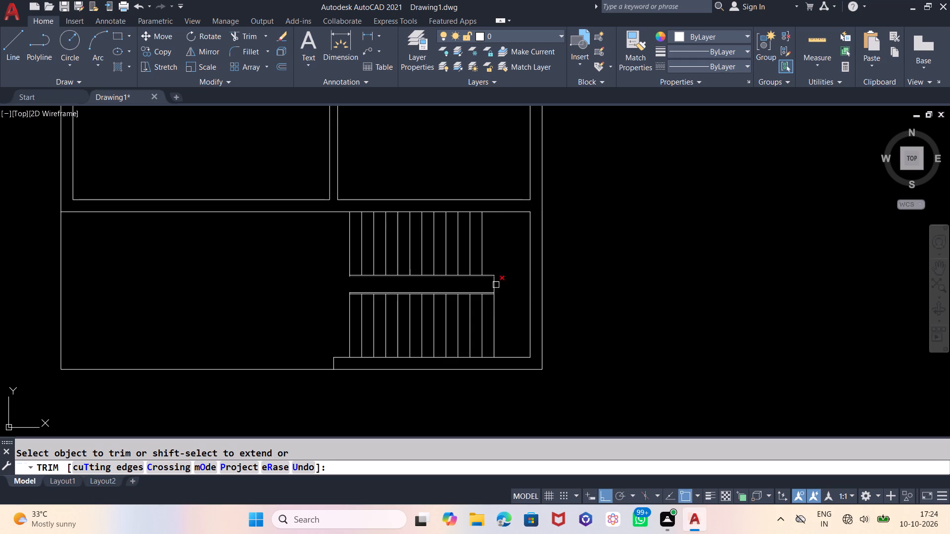
{"action": "left_click", "coordinate": [496, 304]}
{"action": "left_click", "coordinate": [493, 294]}
{"action": "left_click", "coordinate": [493, 289]}
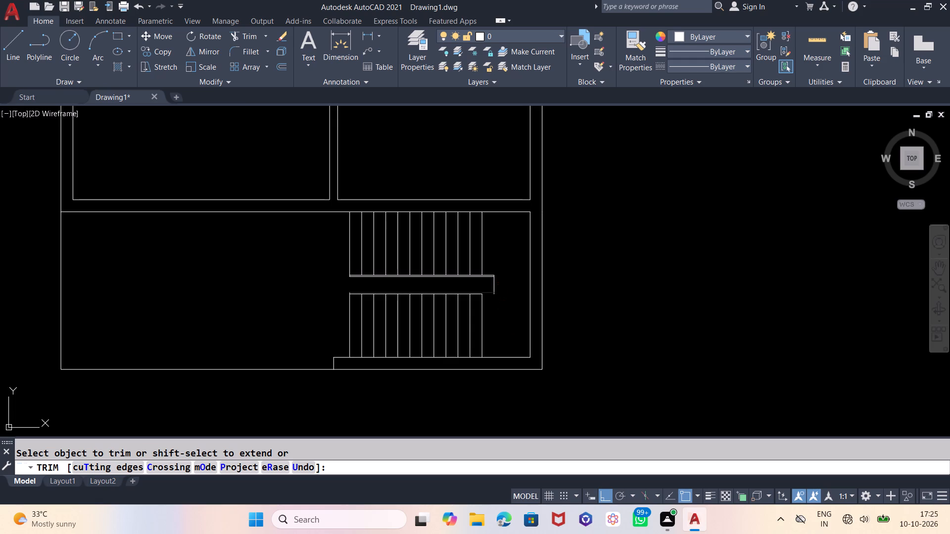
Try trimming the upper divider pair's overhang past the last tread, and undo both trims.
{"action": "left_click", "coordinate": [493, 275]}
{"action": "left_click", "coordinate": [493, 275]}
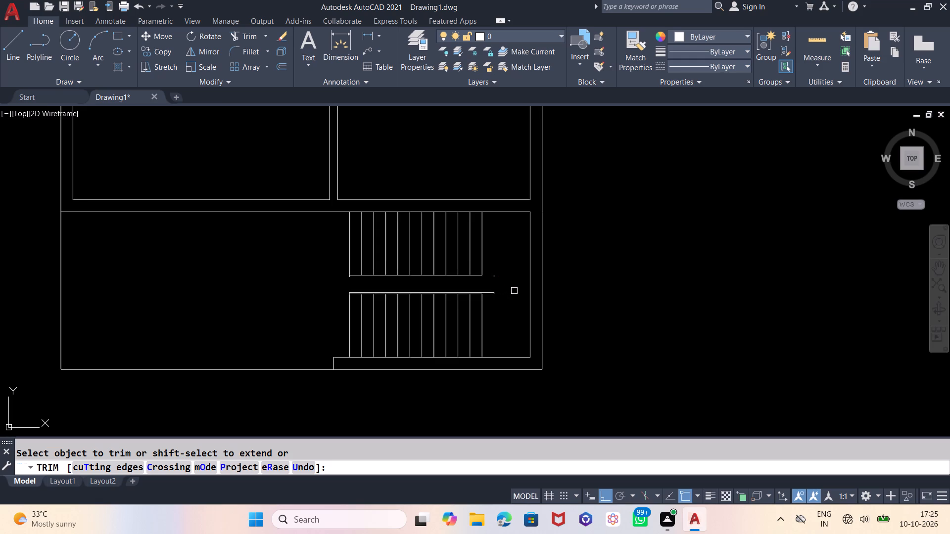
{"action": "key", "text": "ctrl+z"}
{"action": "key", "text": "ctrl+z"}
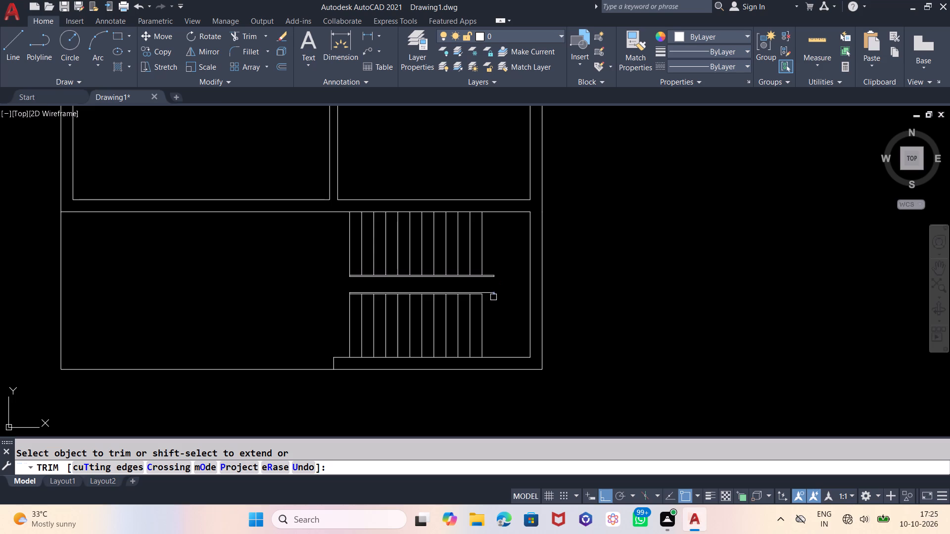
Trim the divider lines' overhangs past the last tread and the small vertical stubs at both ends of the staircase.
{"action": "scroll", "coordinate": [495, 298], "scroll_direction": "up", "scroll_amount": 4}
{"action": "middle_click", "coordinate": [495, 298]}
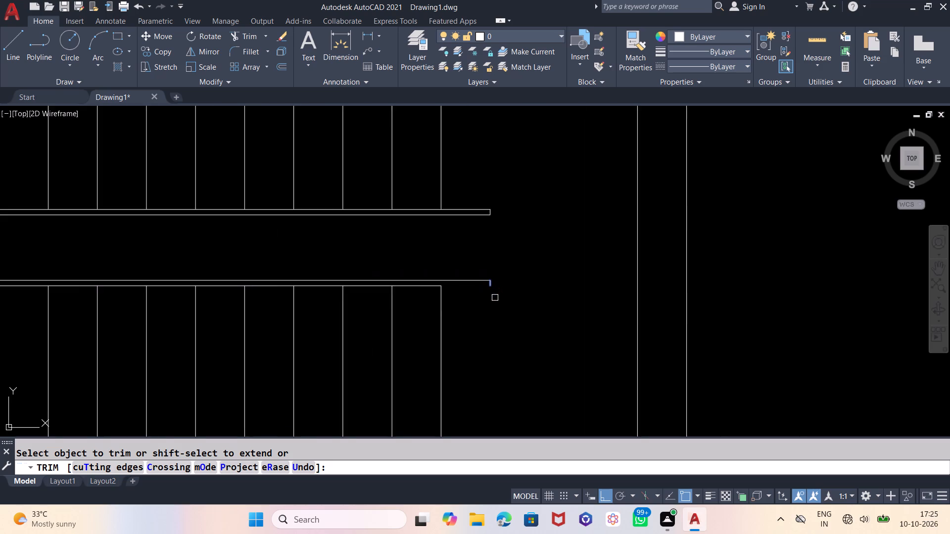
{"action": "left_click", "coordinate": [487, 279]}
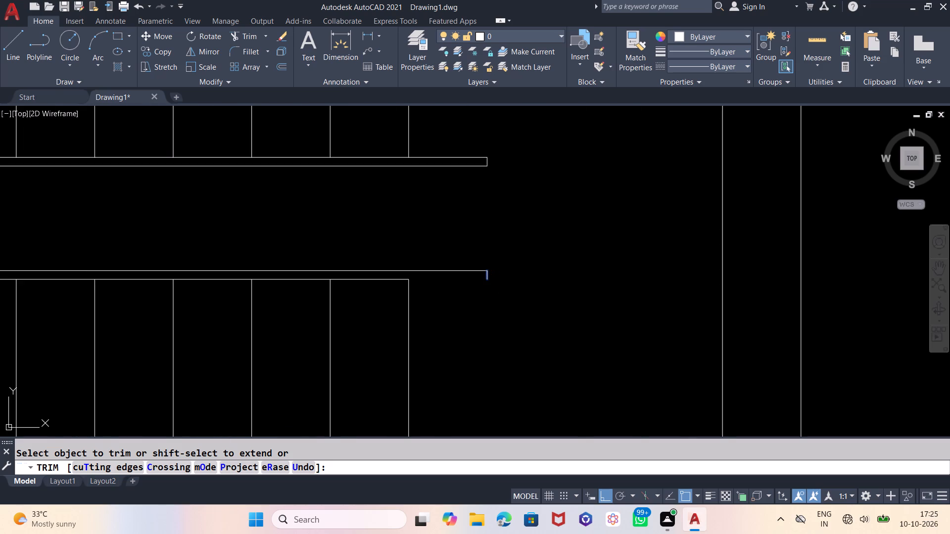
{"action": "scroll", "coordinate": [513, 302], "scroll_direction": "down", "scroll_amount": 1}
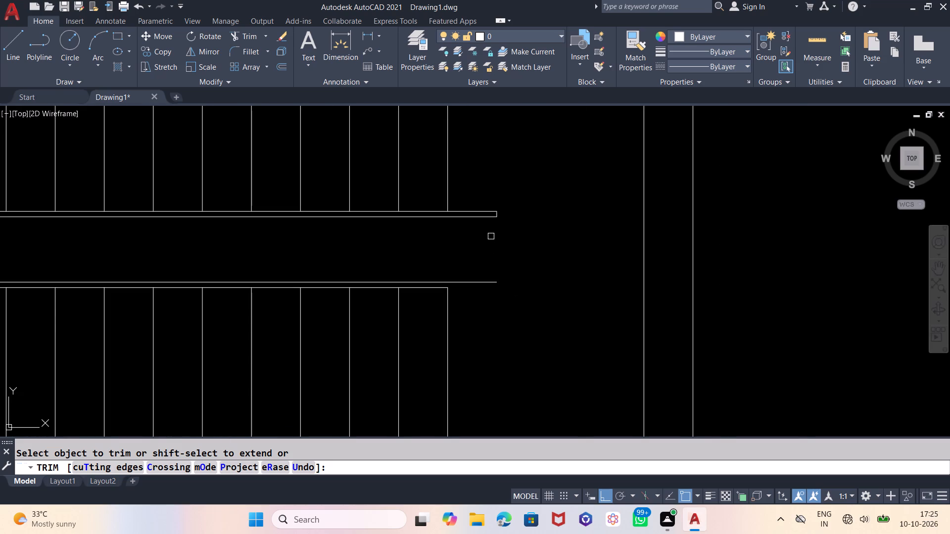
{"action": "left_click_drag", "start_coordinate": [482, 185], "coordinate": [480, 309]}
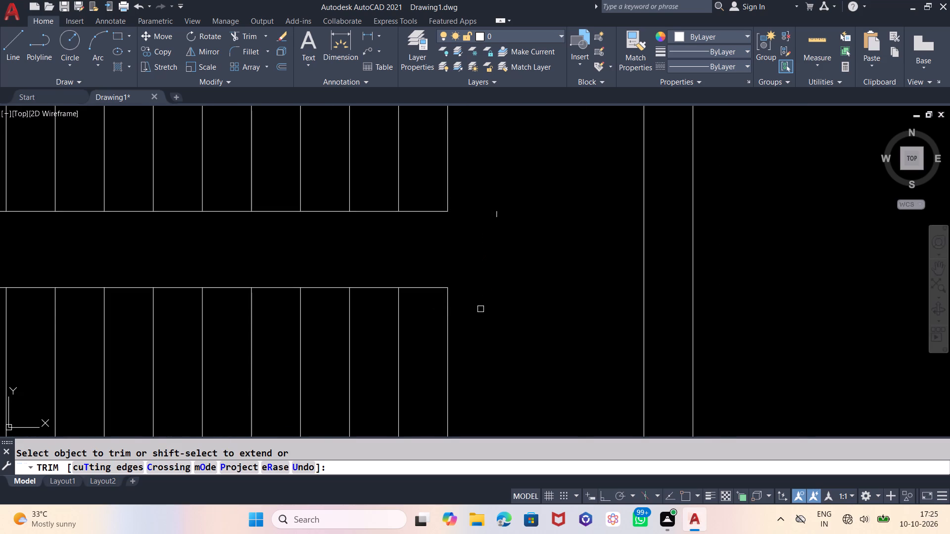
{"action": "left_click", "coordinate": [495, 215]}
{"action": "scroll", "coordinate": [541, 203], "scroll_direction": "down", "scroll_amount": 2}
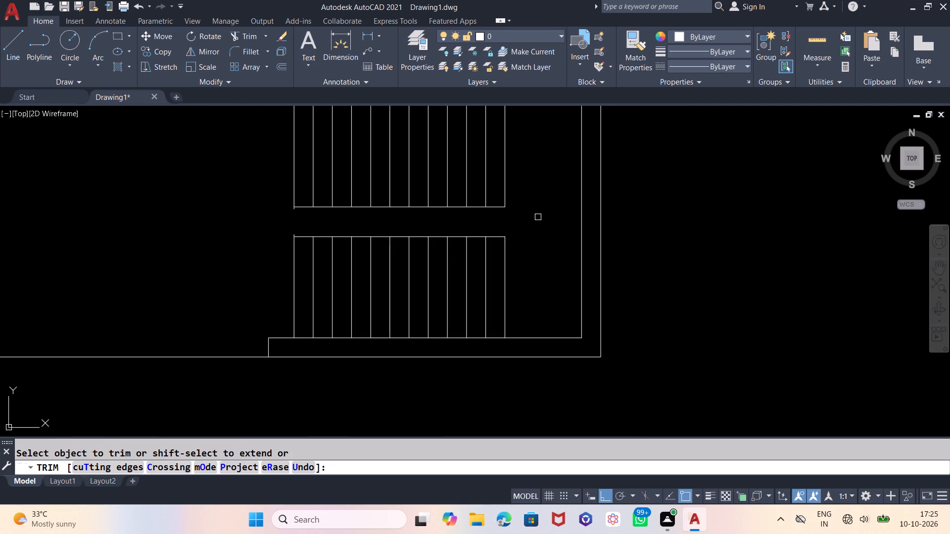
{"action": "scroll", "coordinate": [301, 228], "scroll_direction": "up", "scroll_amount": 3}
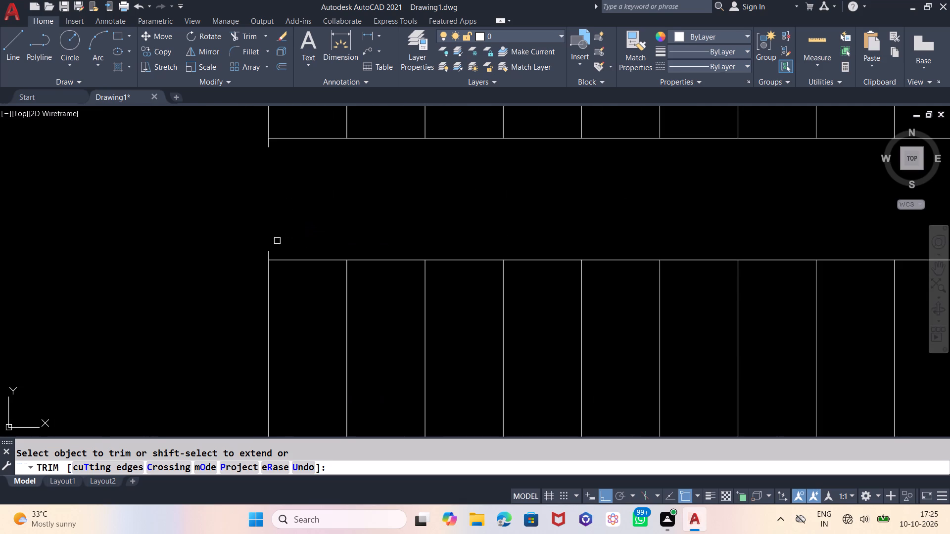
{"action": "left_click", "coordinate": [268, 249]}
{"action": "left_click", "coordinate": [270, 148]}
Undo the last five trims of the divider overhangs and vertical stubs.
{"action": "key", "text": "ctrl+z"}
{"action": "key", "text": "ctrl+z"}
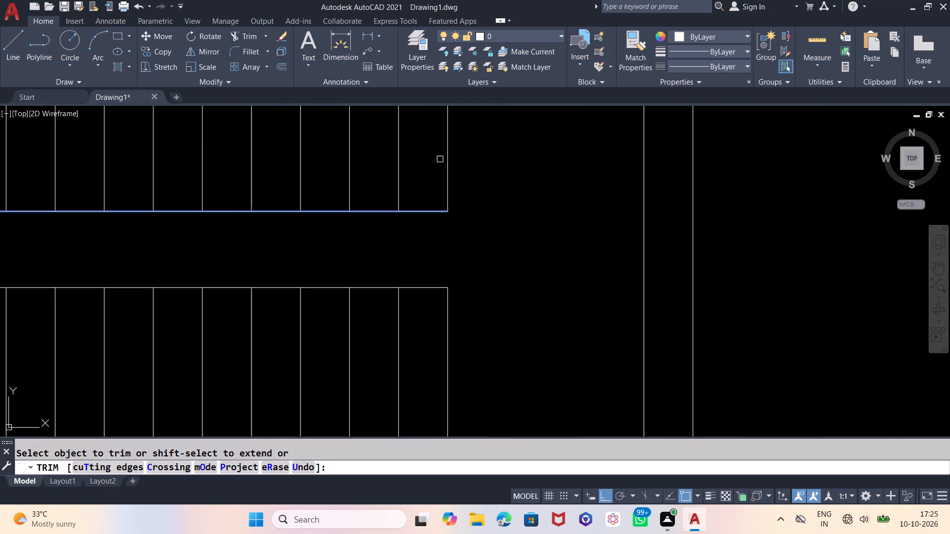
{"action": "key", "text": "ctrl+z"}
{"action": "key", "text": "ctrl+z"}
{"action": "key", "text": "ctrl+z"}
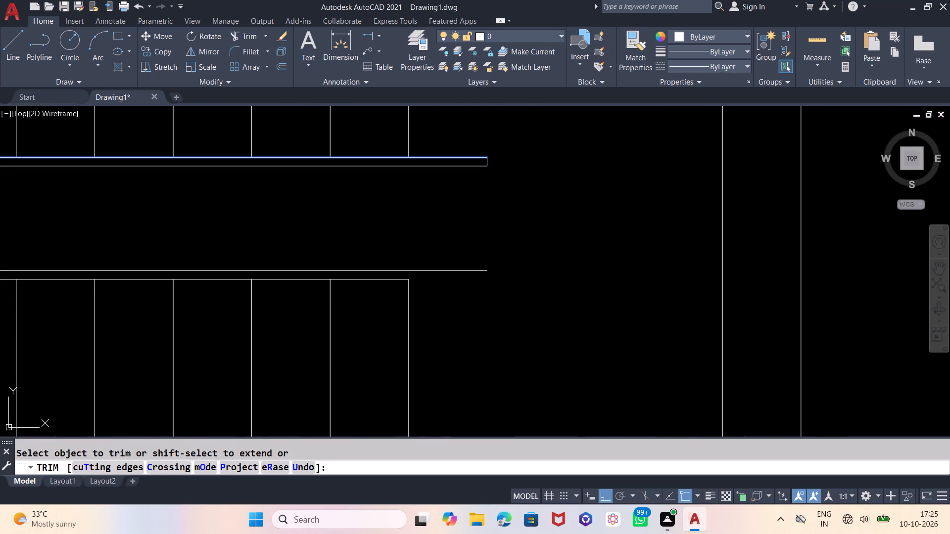
Trim away the gap-side line of each 1"-spaced divider pair between the two stair flights.
{"action": "scroll", "coordinate": [475, 280], "scroll_direction": "up", "scroll_amount": 5}
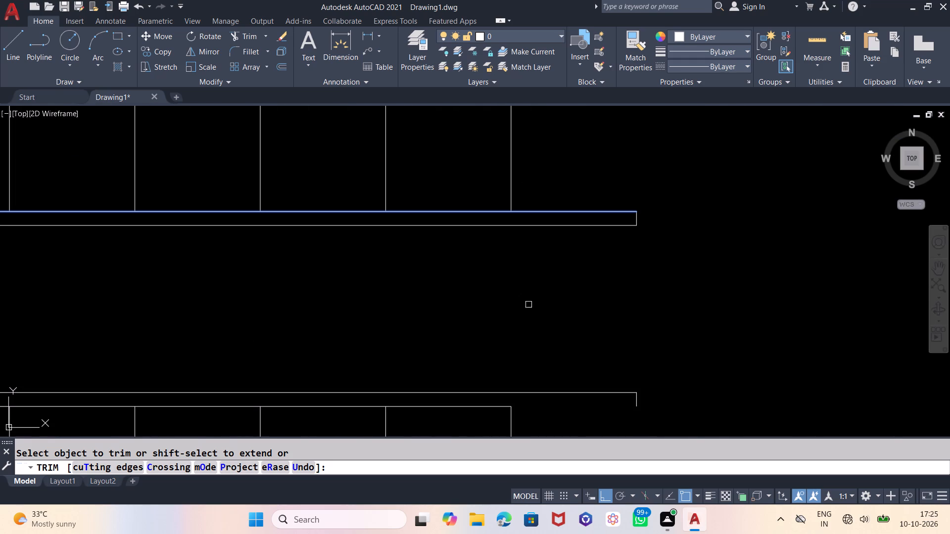
{"action": "left_click", "coordinate": [565, 395]}
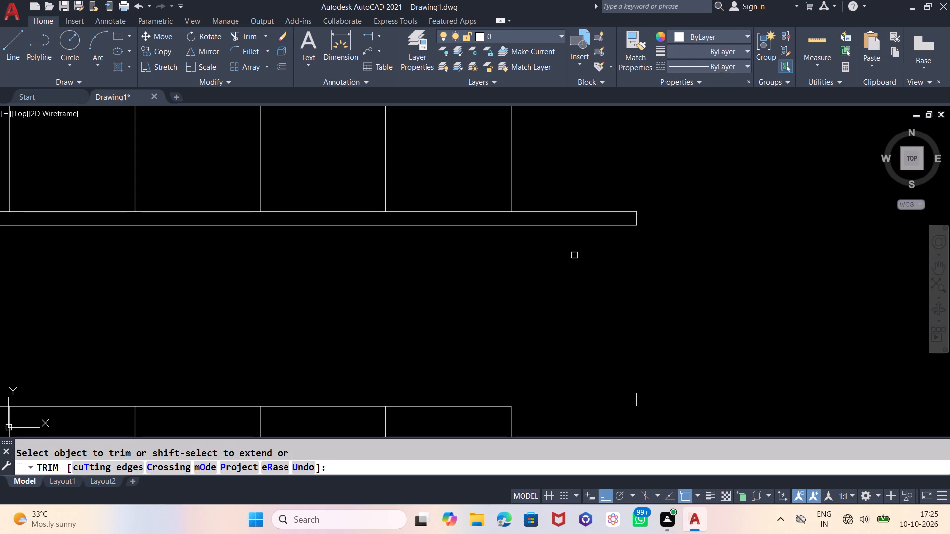
{"action": "left_click", "coordinate": [574, 226]}
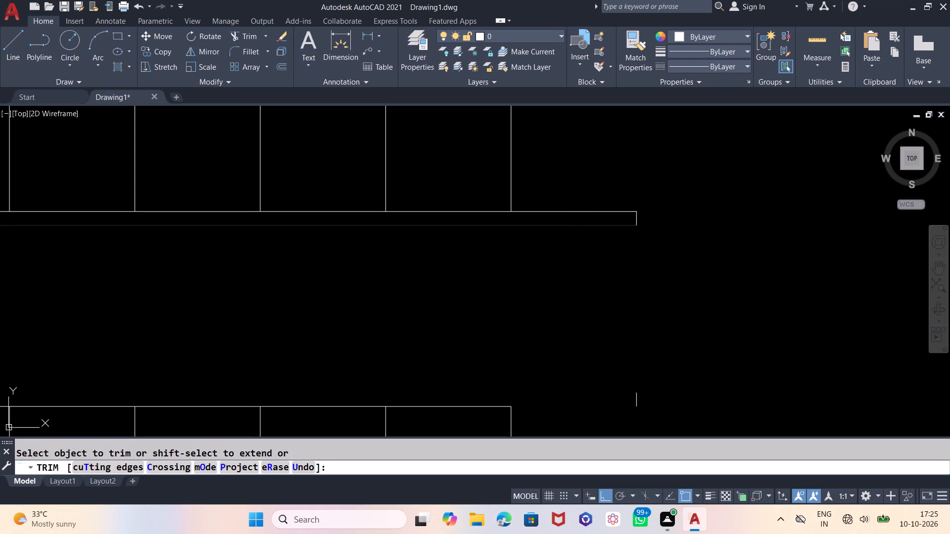
{"action": "scroll", "coordinate": [762, 229], "scroll_direction": "down", "scroll_amount": 1}
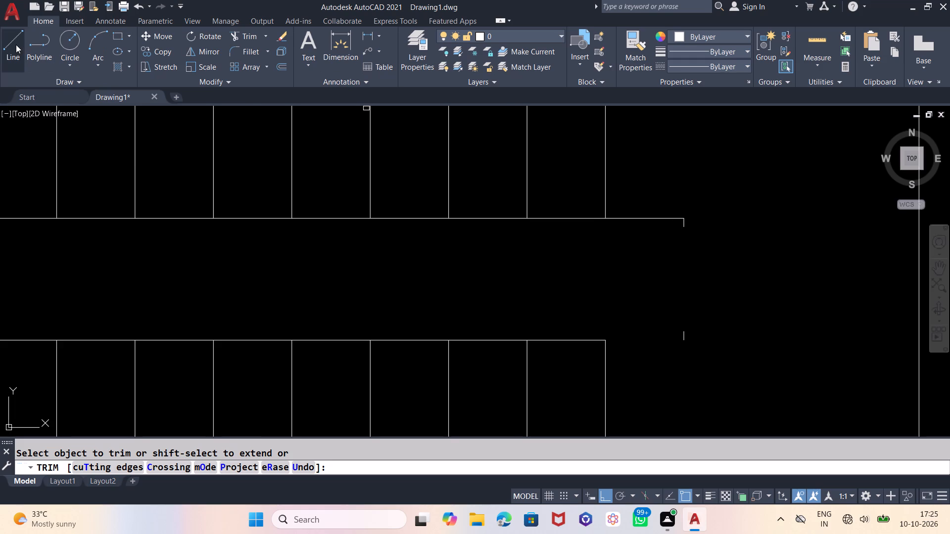
{"action": "key", "text": "Escape"}
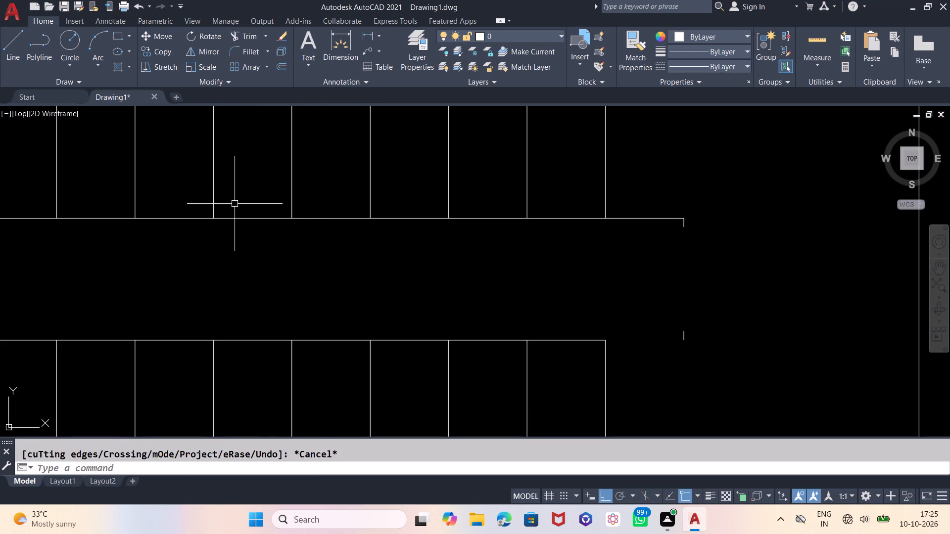
Trim the upper divider line's overhang past the last tread and remove the two leftover vertical stubs beyond it.
{"action": "key", "text": "o"}
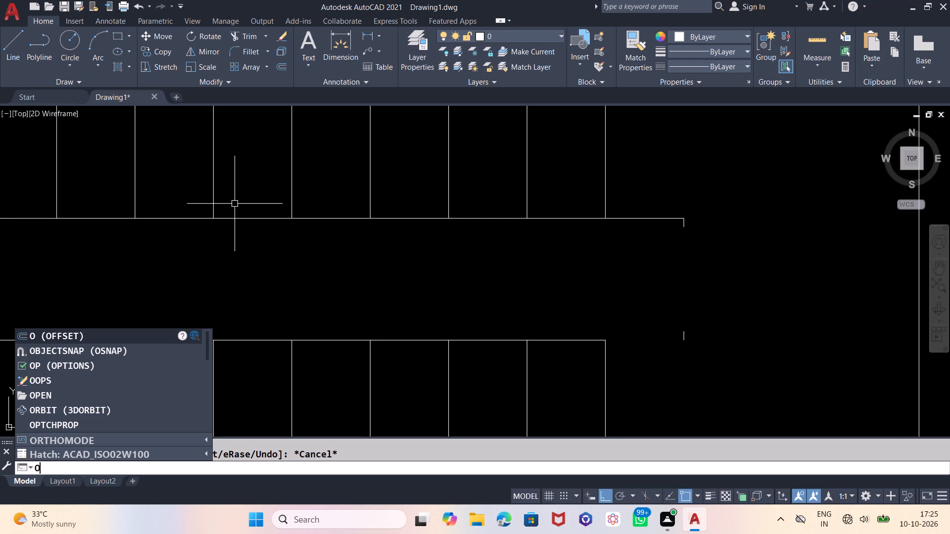
{"action": "key", "text": "BackSpace"}
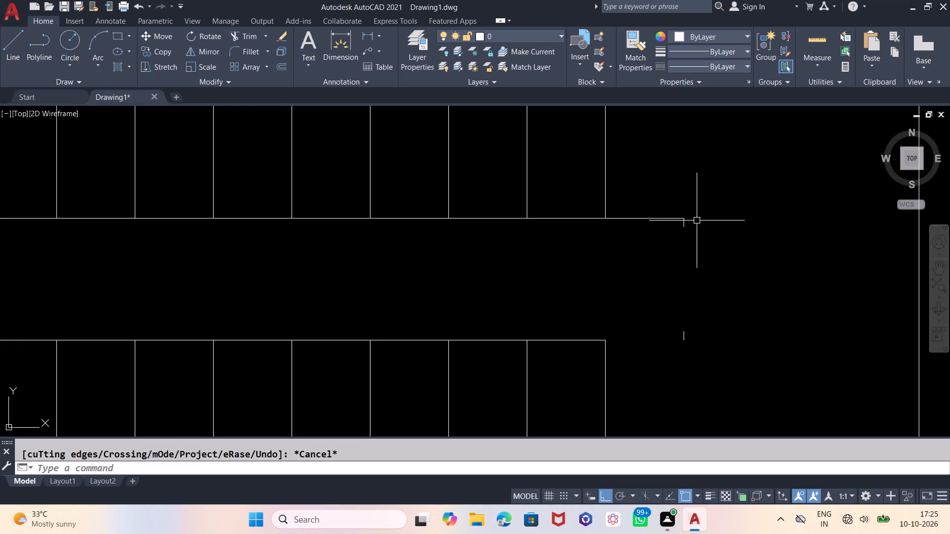
{"action": "type", "text": "TR"}
{"action": "key", "text": "Return"}
{"action": "key", "text": "Return"}
{"action": "left_click_drag", "start_coordinate": [683, 211], "coordinate": [686, 241]}
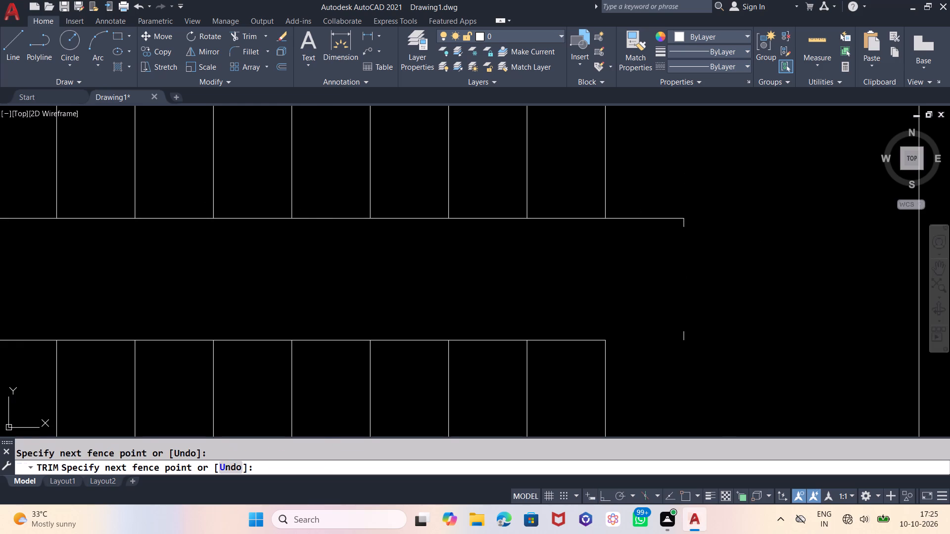
{"action": "left_click_drag", "start_coordinate": [670, 214], "coordinate": [685, 250]}
{"action": "left_click_drag", "start_coordinate": [682, 224], "coordinate": [685, 234]}
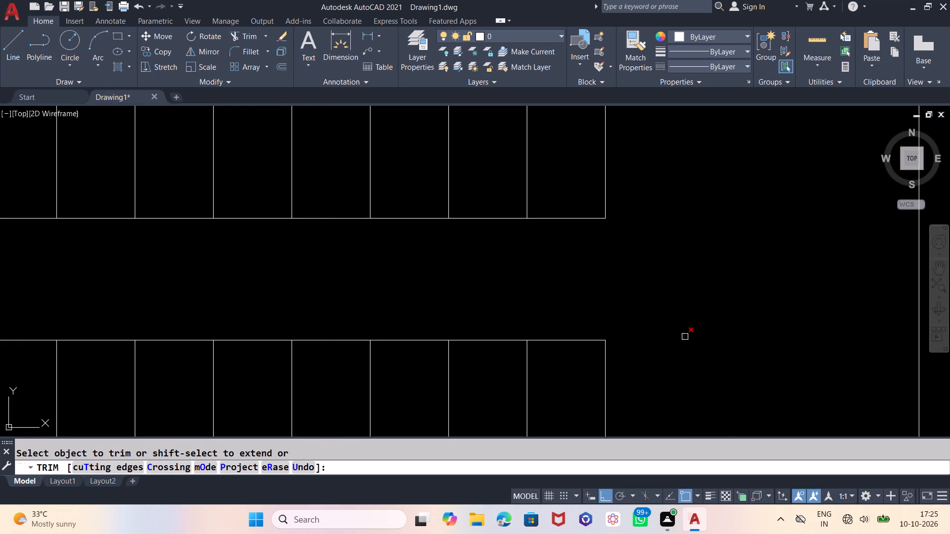
{"action": "left_click", "coordinate": [685, 337]}
{"action": "scroll", "coordinate": [793, 316], "scroll_direction": "down", "scroll_amount": 2}
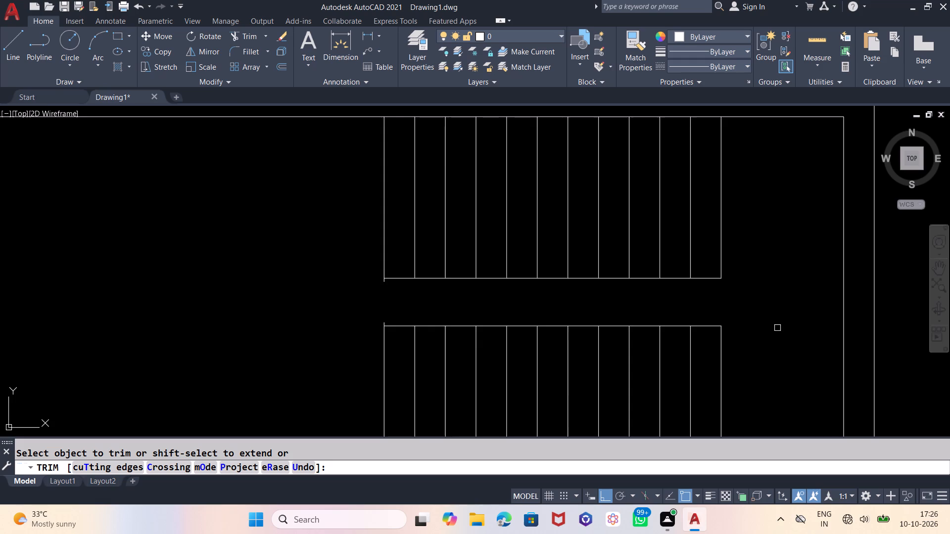
{"action": "key", "text": "Escape"}
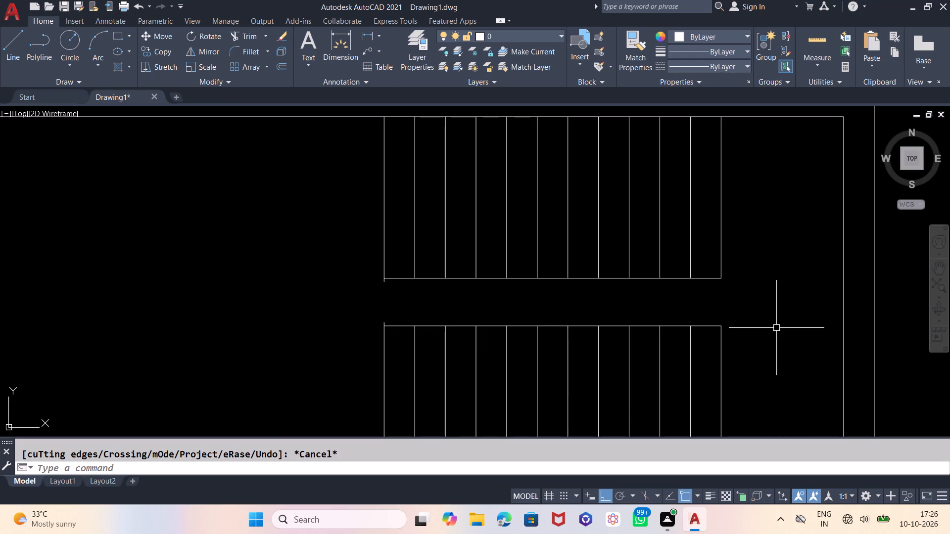
Offset the inner edge line of each stair flight 1" into the gap between the flights.
{"action": "key", "text": "o"}
{"action": "key", "text": "Return"}
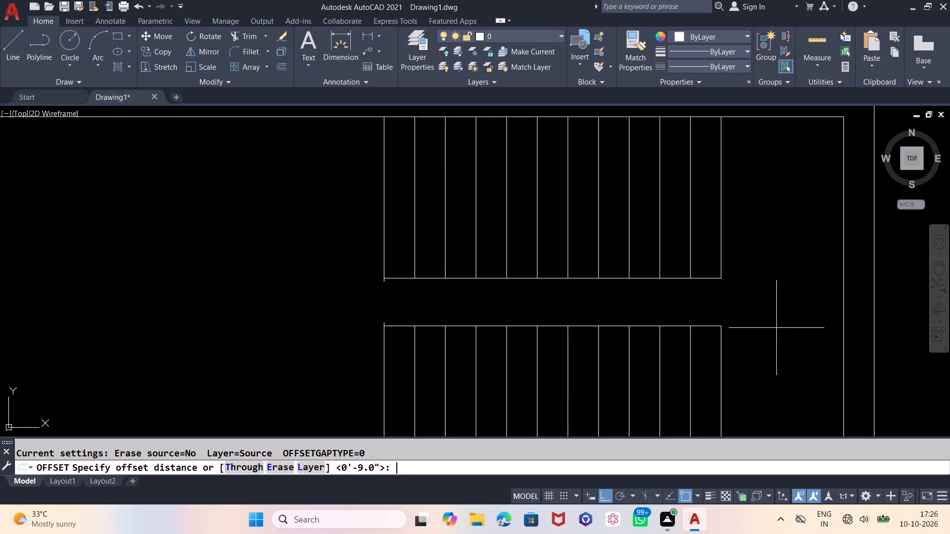
{"action": "key", "text": "1"}
{"action": "key", "text": "Return"}
{"action": "scroll", "coordinate": [708, 290], "scroll_direction": "up", "scroll_amount": 1}
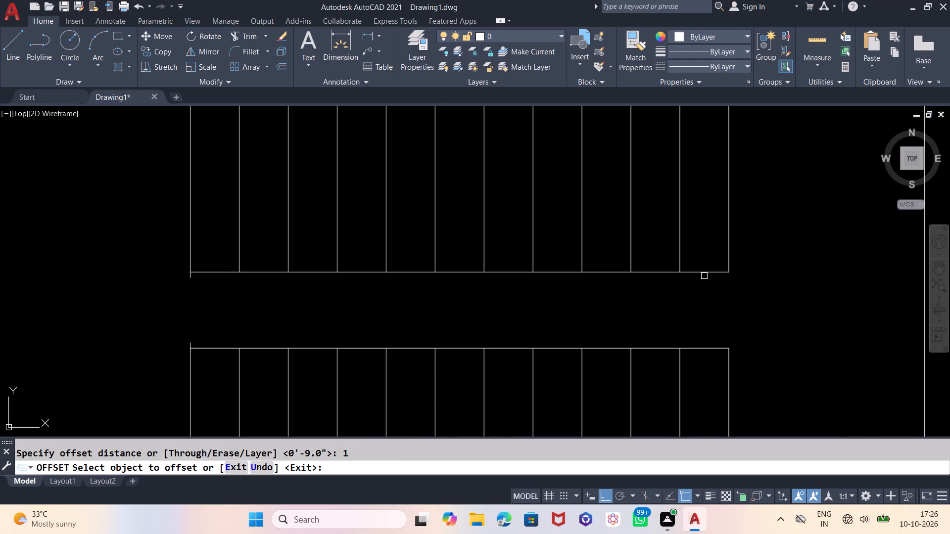
{"action": "left_click", "coordinate": [704, 274]}
{"action": "left_click", "coordinate": [707, 296]}
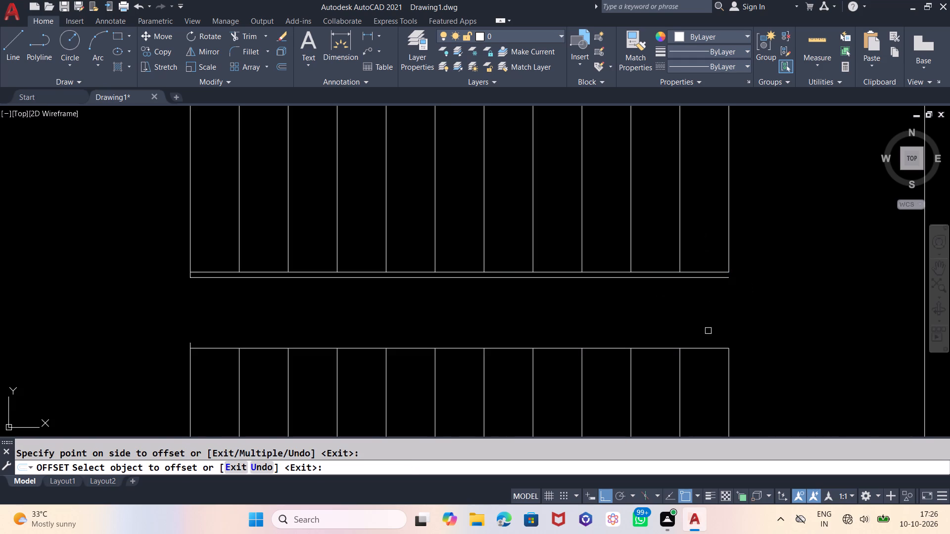
{"action": "left_click", "coordinate": [709, 349]}
{"action": "left_click", "coordinate": [700, 311]}
{"action": "key", "text": "Escape"}
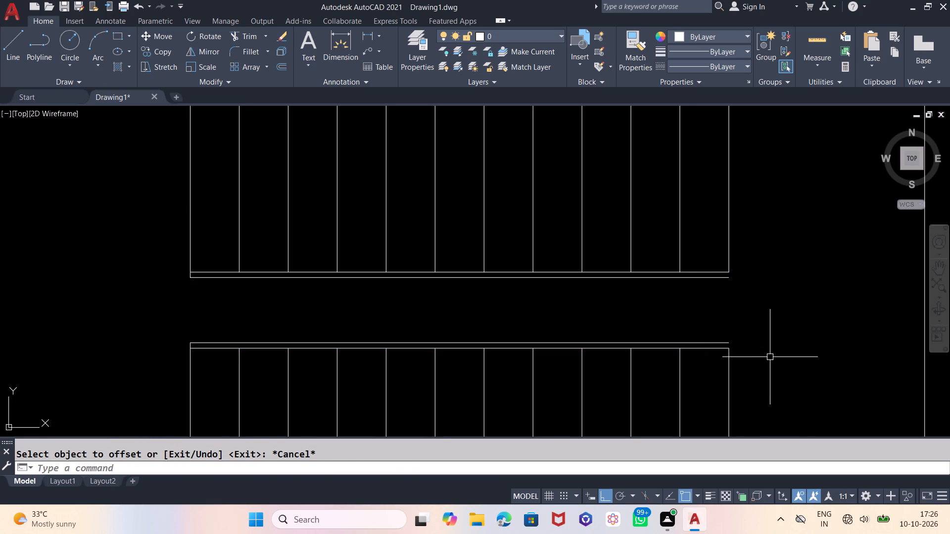
Draw short closing lines across the open right-hand ends of the 1"-spaced edge-line pairs on both stair flights.
{"action": "key", "text": "1"}
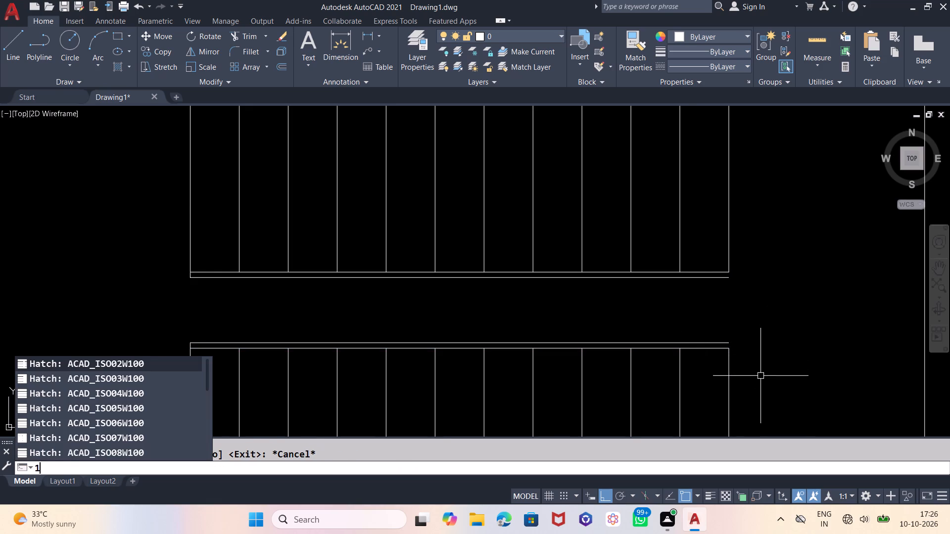
{"action": "key", "text": "BackSpace"}
{"action": "key", "text": "l"}
{"action": "key", "text": "Return"}
{"action": "scroll", "coordinate": [742, 353], "scroll_direction": "up", "scroll_amount": 3}
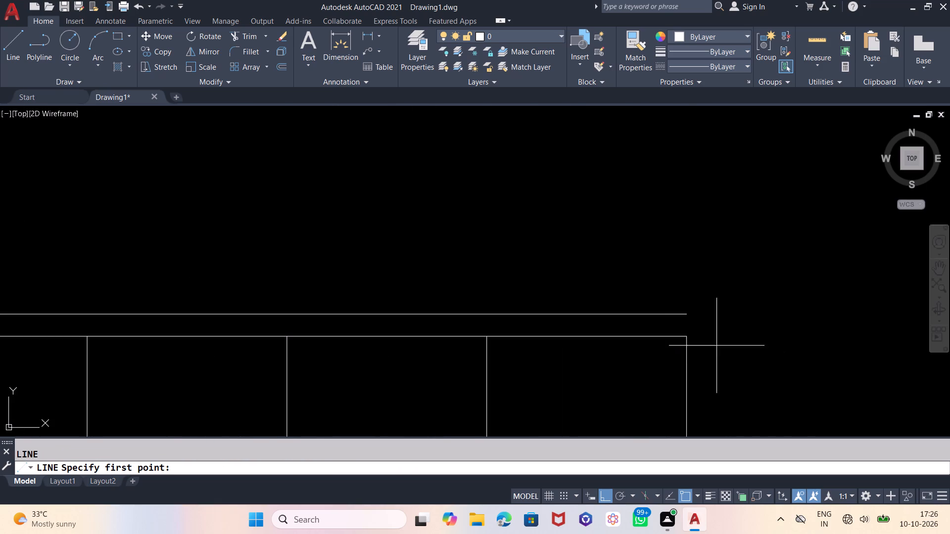
{"action": "left_click", "coordinate": [688, 312]}
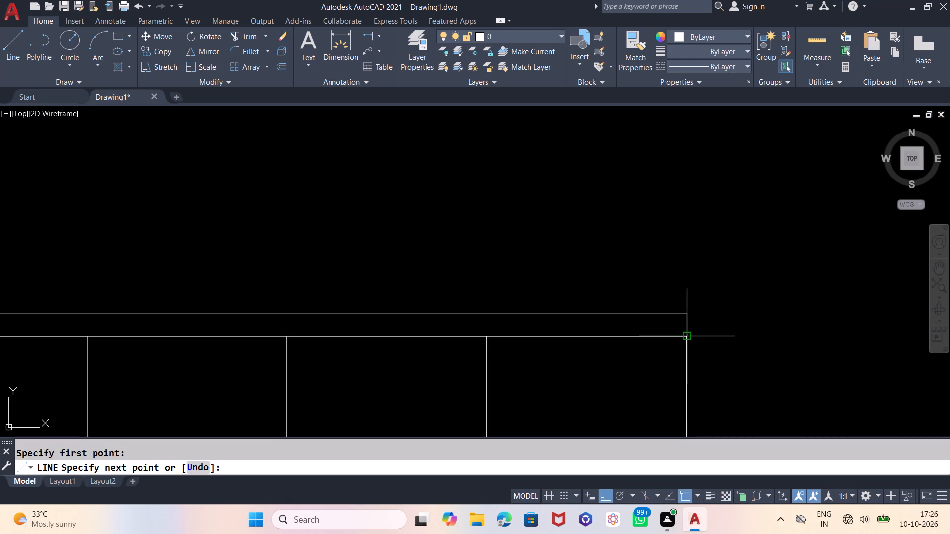
{"action": "left_click", "coordinate": [688, 338]}
{"action": "key", "text": "Escape"}
{"action": "middle_click_drag", "start_coordinate": [722, 329], "coordinate": [665, 450]}
{"action": "key", "text": "space"}
{"action": "key", "text": "space"}
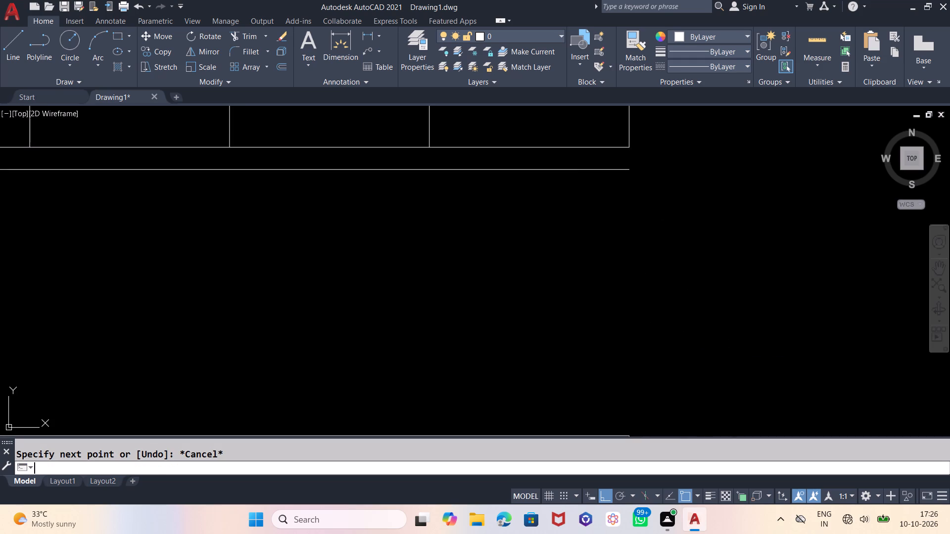
{"action": "left_click", "coordinate": [628, 169]}
{"action": "left_click", "coordinate": [626, 144]}
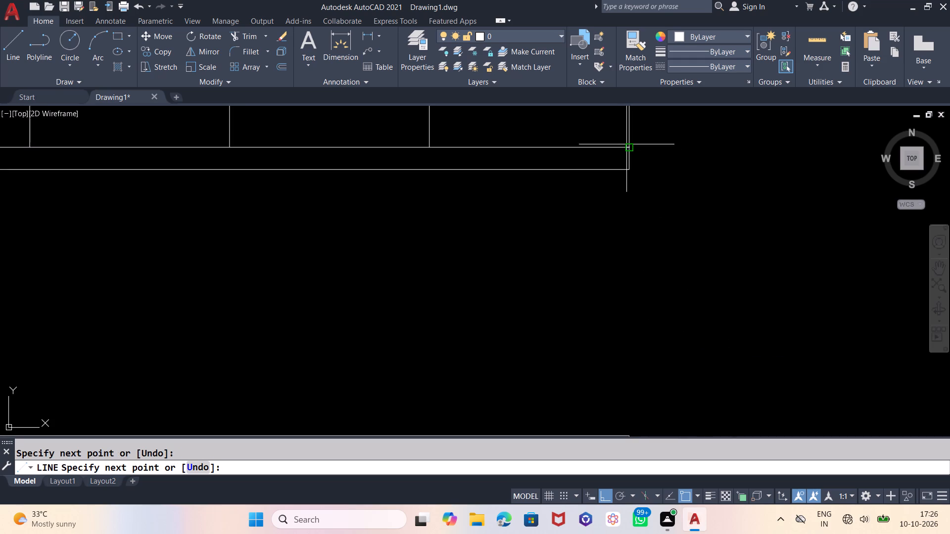
{"action": "key", "text": "Escape"}
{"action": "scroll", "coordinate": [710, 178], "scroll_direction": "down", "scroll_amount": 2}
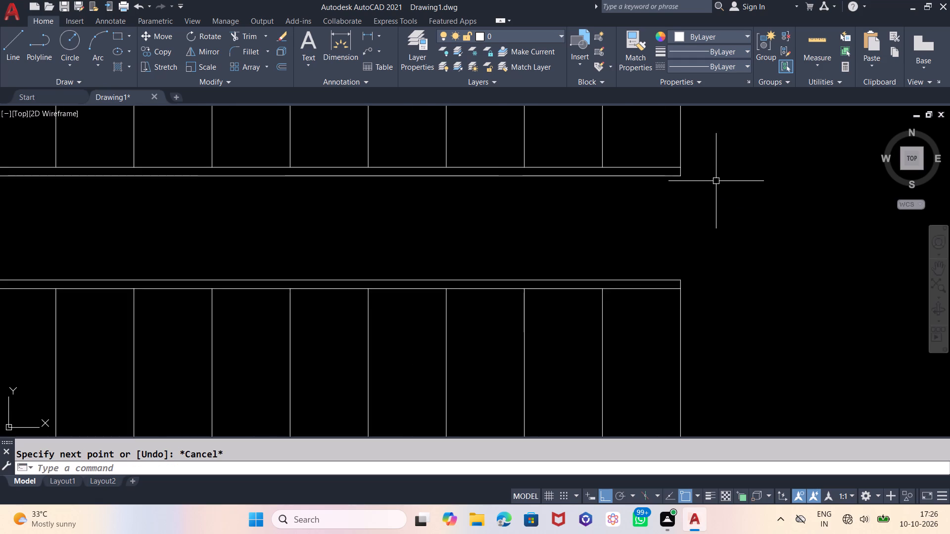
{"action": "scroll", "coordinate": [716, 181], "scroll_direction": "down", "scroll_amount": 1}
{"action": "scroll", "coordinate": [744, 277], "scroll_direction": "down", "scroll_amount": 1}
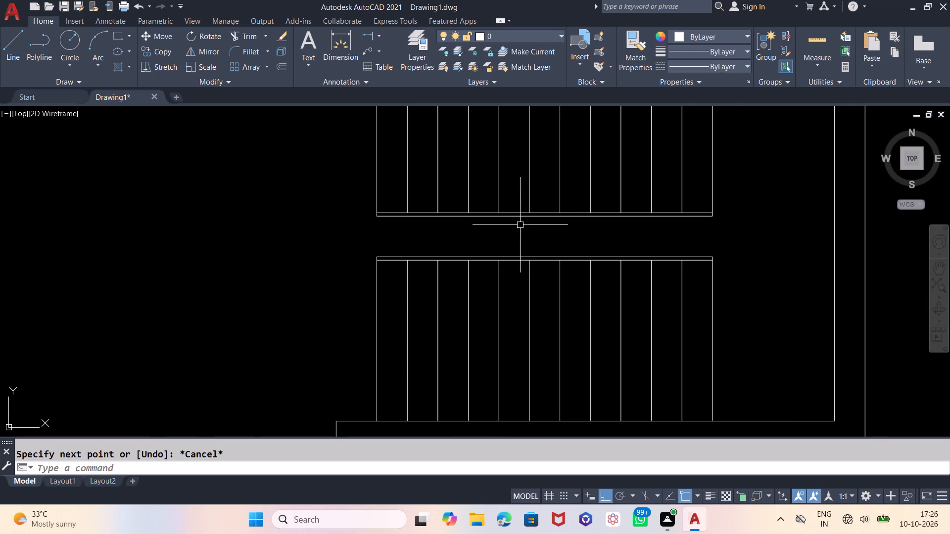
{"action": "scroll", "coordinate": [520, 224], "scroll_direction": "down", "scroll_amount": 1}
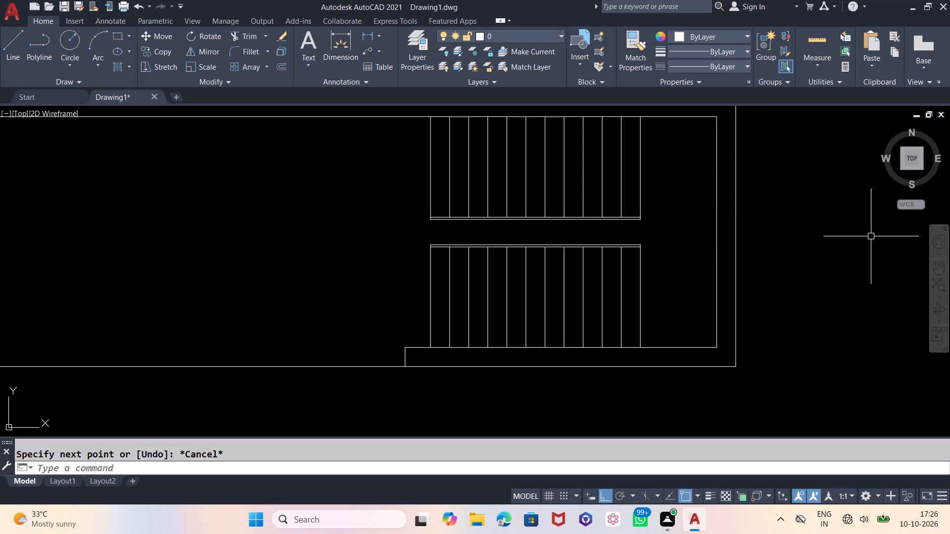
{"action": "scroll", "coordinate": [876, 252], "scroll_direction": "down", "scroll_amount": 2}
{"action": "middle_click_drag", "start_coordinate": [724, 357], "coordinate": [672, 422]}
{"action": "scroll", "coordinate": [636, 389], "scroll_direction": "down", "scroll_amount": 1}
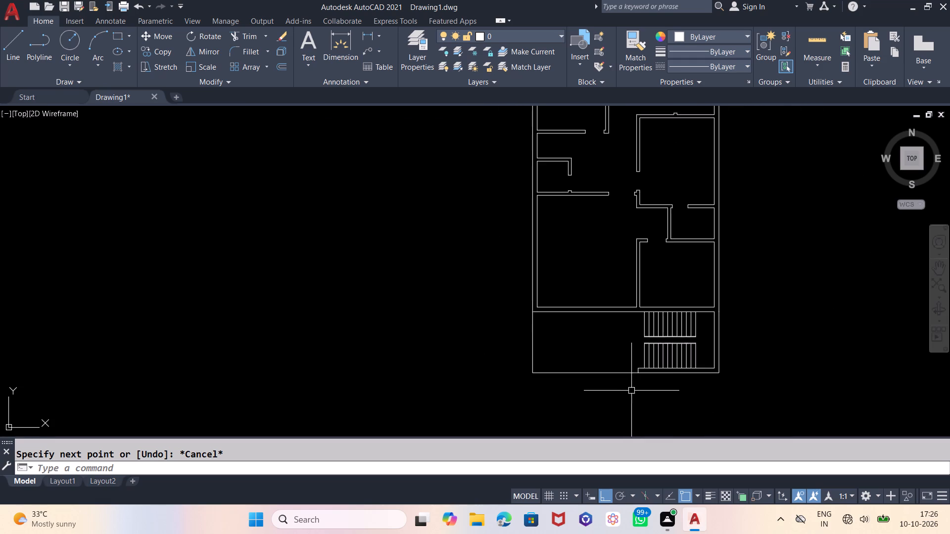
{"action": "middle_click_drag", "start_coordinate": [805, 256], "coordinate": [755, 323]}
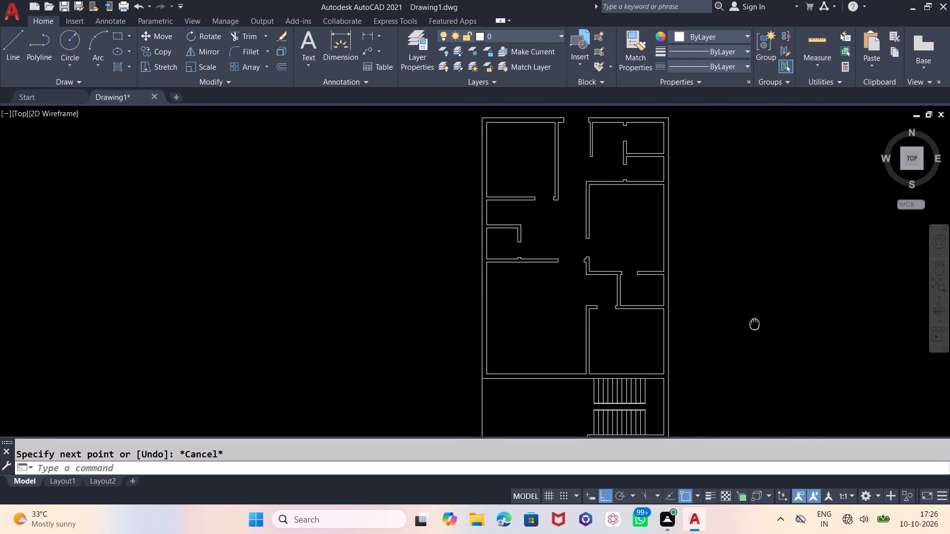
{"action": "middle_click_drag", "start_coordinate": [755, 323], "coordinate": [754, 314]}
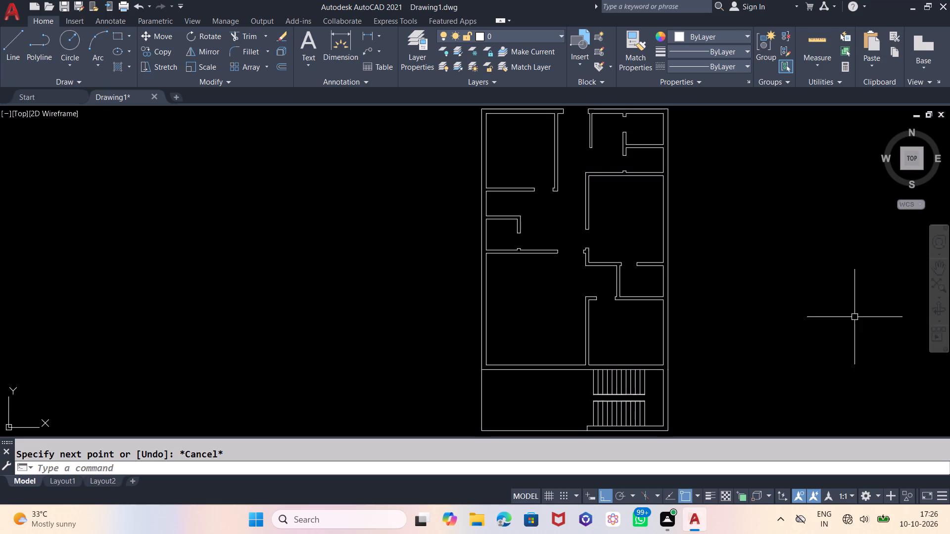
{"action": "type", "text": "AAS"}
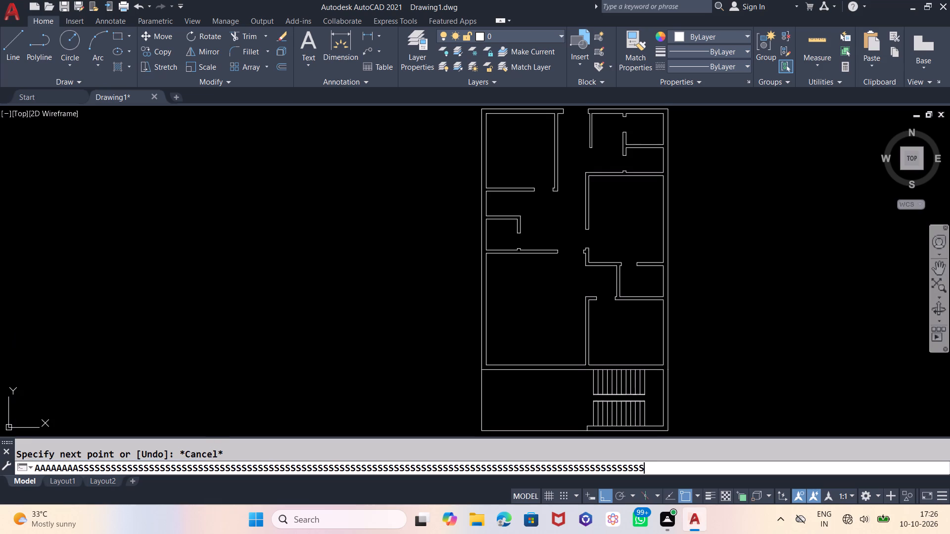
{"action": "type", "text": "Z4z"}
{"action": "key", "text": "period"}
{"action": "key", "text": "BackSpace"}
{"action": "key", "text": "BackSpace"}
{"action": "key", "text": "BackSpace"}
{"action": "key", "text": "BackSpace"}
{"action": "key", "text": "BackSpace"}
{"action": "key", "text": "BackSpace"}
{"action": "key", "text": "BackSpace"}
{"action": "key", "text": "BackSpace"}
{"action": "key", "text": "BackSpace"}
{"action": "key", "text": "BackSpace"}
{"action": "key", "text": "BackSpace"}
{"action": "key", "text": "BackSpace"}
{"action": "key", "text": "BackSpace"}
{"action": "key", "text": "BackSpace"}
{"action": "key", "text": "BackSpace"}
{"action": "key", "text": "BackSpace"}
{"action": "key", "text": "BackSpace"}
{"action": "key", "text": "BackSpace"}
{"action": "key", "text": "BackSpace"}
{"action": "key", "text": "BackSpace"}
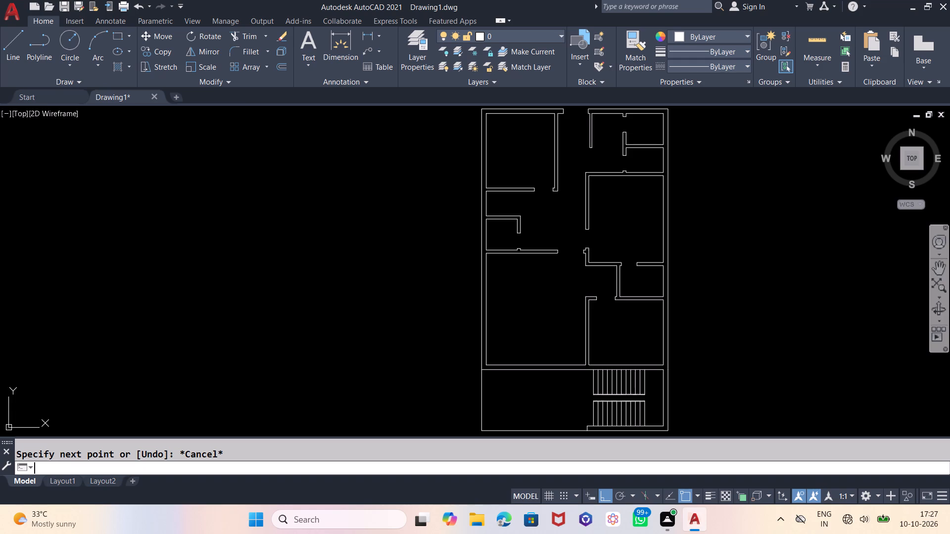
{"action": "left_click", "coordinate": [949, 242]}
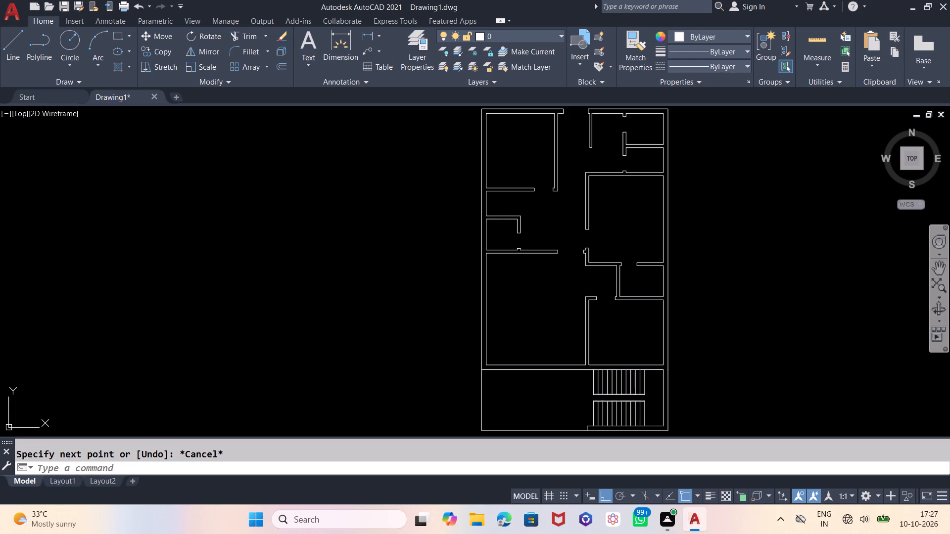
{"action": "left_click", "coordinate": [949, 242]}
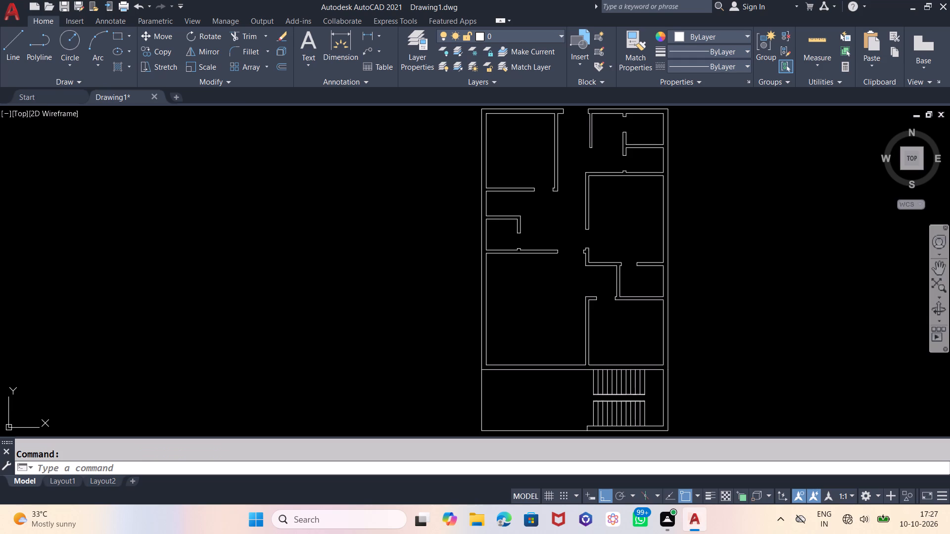
Offset the left and top inner wall lines of the upper-left room 2' into the room.
{"action": "key", "text": "o"}
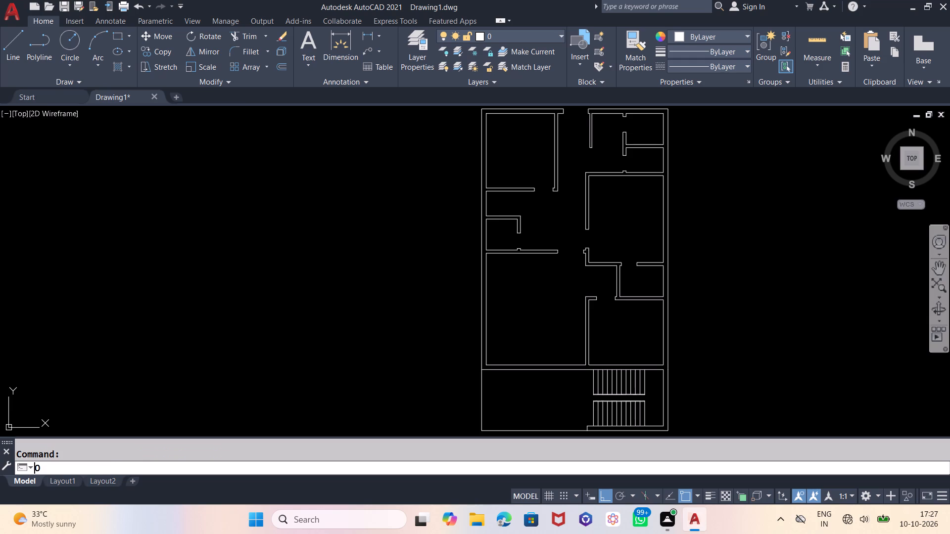
{"action": "key", "text": "Return"}
{"action": "type", "text": "2'"}
{"action": "key", "text": "Return"}
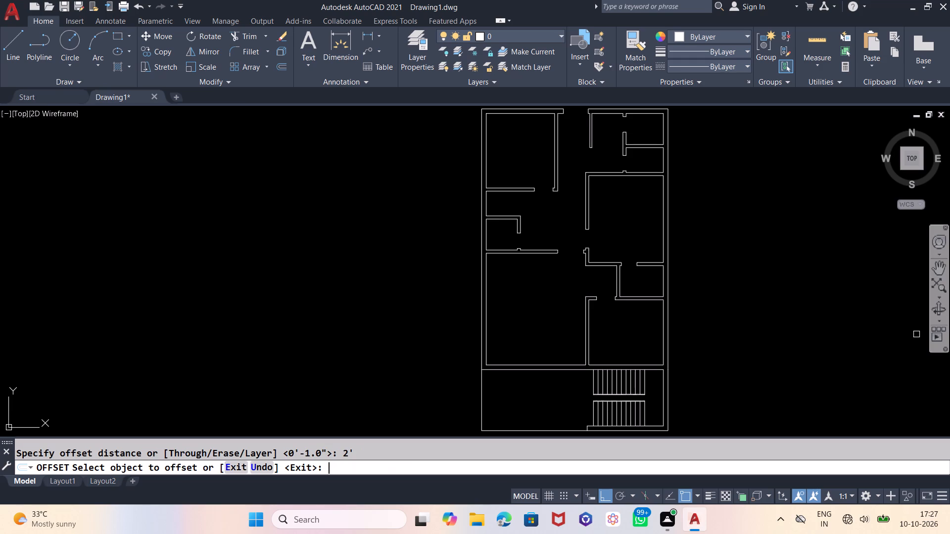
{"action": "left_click", "coordinate": [485, 128]}
{"action": "left_click", "coordinate": [520, 131]}
{"action": "left_click", "coordinate": [520, 115]}
{"action": "left_click", "coordinate": [536, 157]}
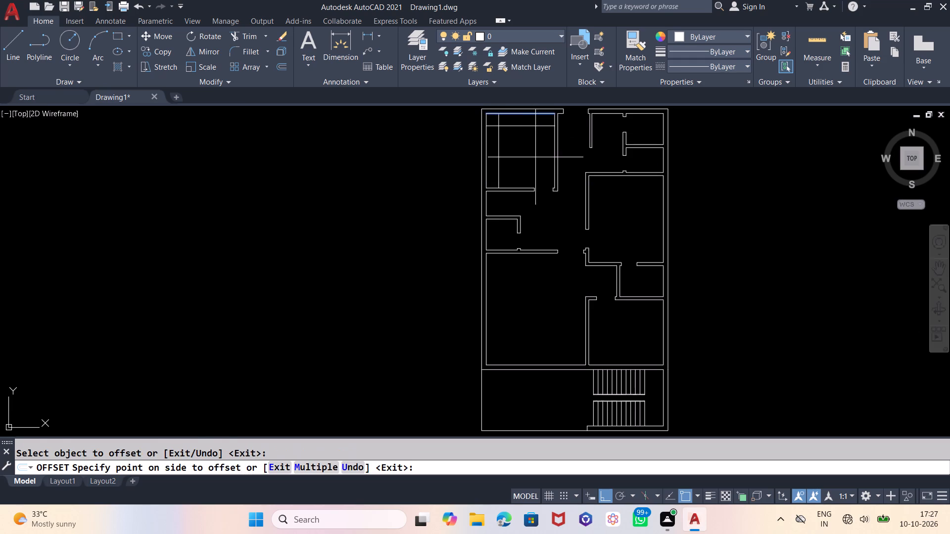
{"action": "key", "text": "Escape"}
Trim the overhanging ends of the two 2' offset lines where they cross in the upper-left room's corner.
{"action": "type", "text": "TR"}
{"action": "key", "text": "Return"}
{"action": "key", "text": "Return"}
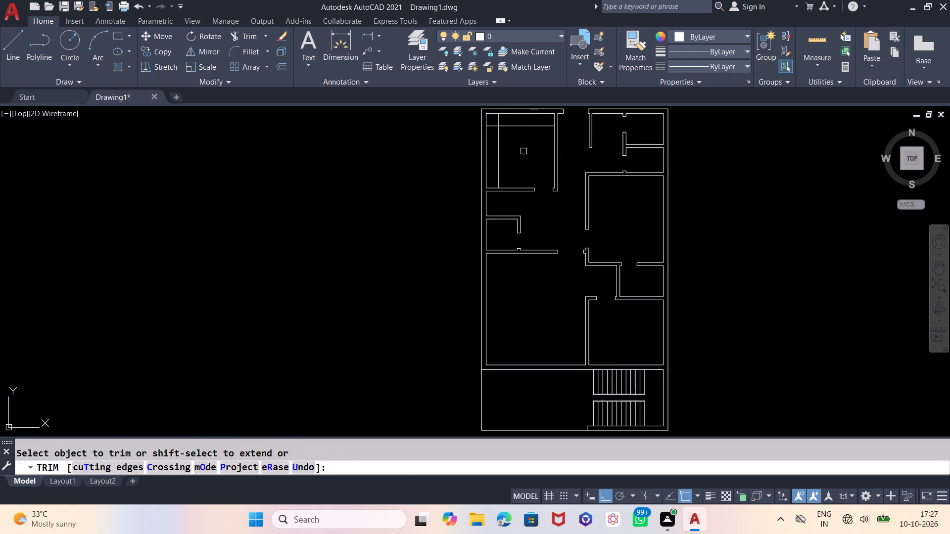
{"action": "left_click", "coordinate": [500, 121]}
{"action": "left_click", "coordinate": [494, 126]}
{"action": "key", "text": "Escape"}
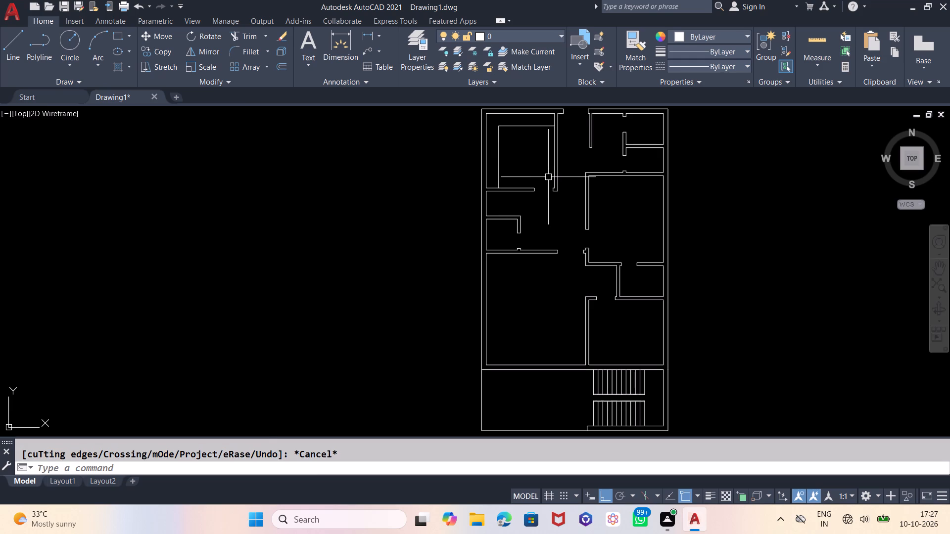
{"action": "left_click", "coordinate": [539, 157]}
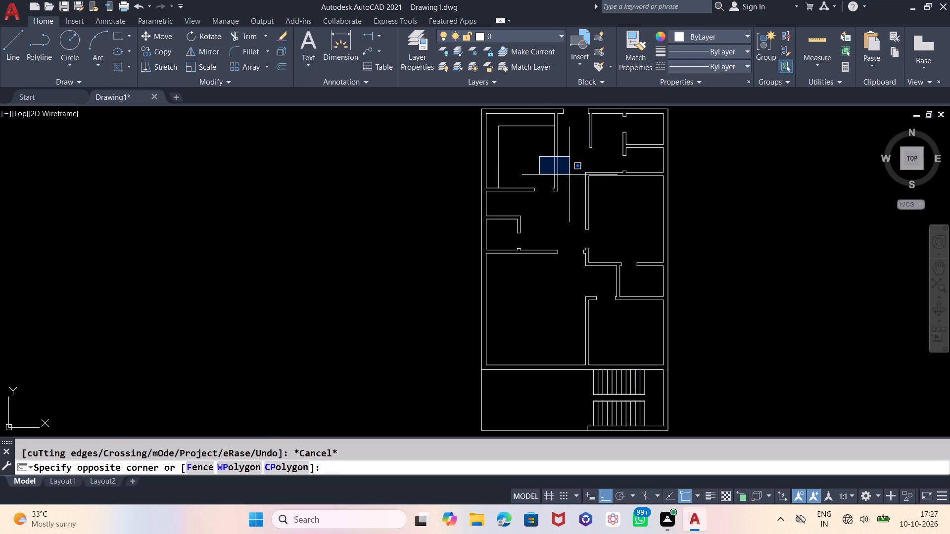
{"action": "key", "text": "Escape"}
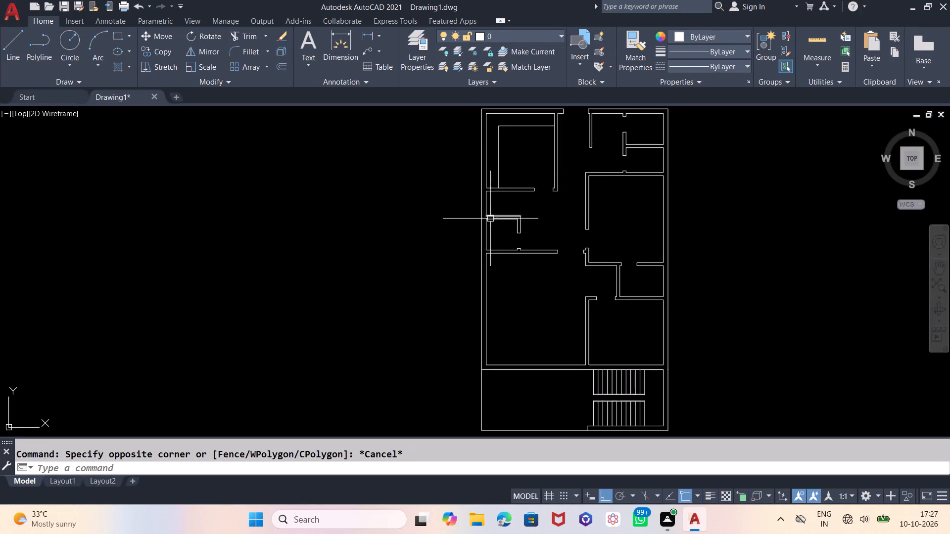
Draw an L of two 36" lines, one down and one to the right, in the empty space right of the plan.
{"action": "middle_click_drag", "start_coordinate": [743, 226], "coordinate": [618, 210]}
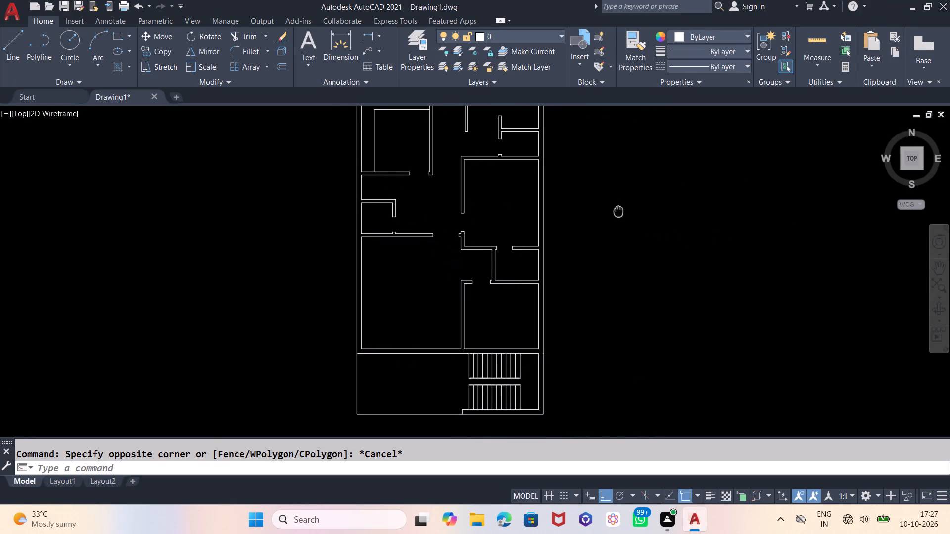
{"action": "middle_click_drag", "start_coordinate": [618, 210], "coordinate": [573, 234]}
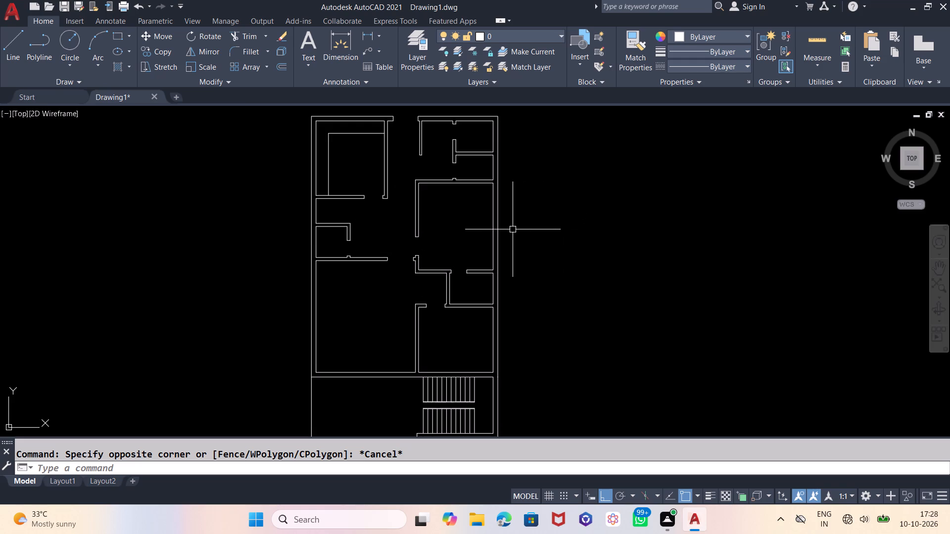
{"action": "left_click", "coordinate": [16, 35]}
{"action": "left_click", "coordinate": [626, 231]}
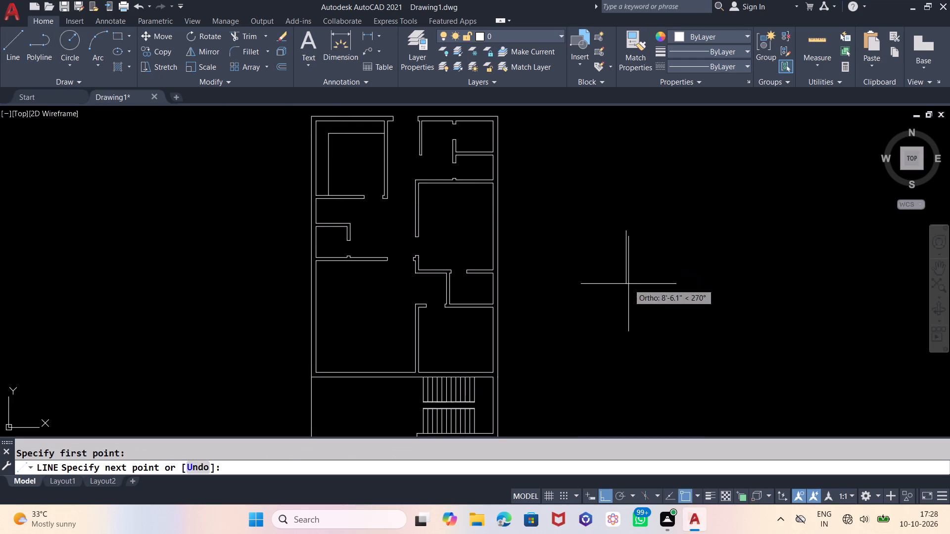
{"action": "type", "text": "36"}
{"action": "key", "text": "Return"}
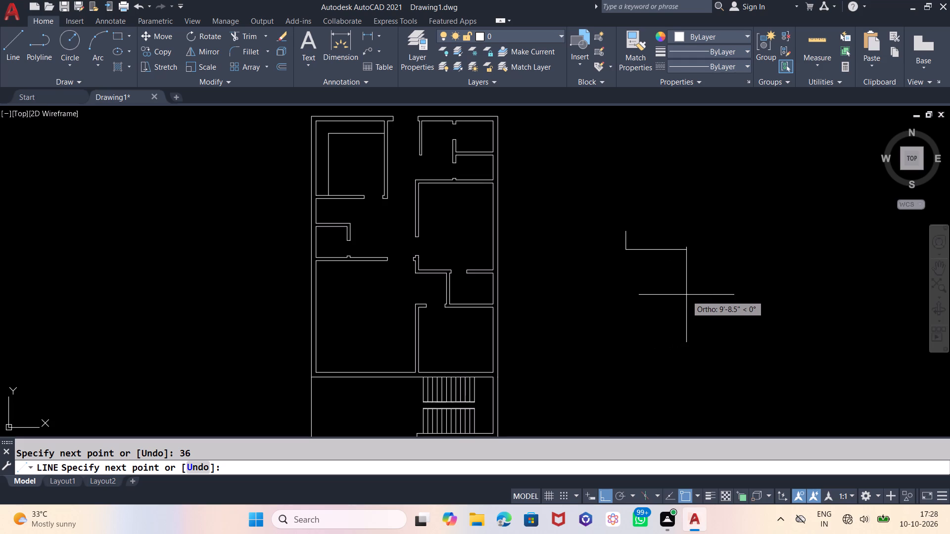
{"action": "type", "text": "36"}
{"action": "key", "text": "Return"}
{"action": "key", "text": "Escape"}
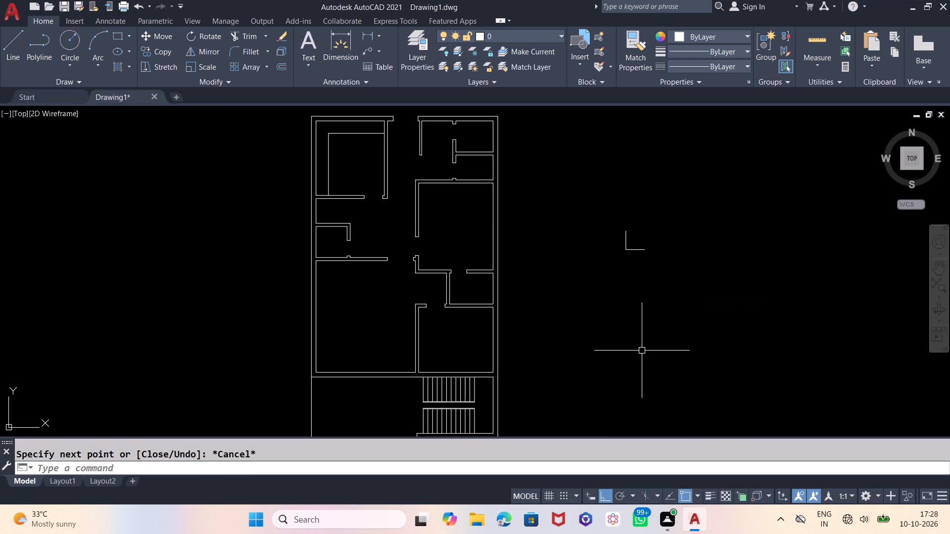
Offset the L's vertical 36" line 3" toward the inside to form the door leaf thickness.
{"action": "key", "text": "o"}
{"action": "key", "text": "Return"}
{"action": "key", "text": "3"}
{"action": "key", "text": "Return"}
{"action": "scroll", "coordinate": [639, 335], "scroll_direction": "up", "scroll_amount": 2}
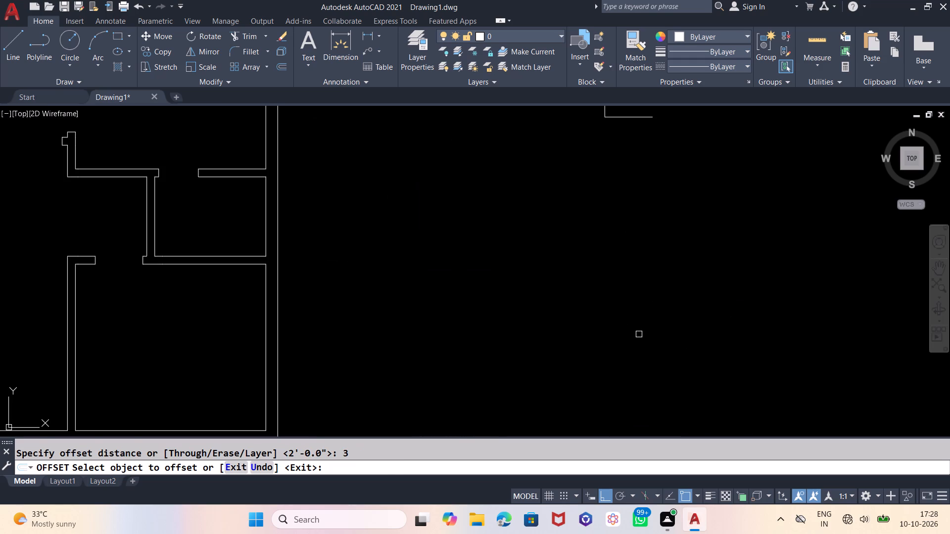
{"action": "middle_click_drag", "start_coordinate": [656, 284], "coordinate": [659, 404]}
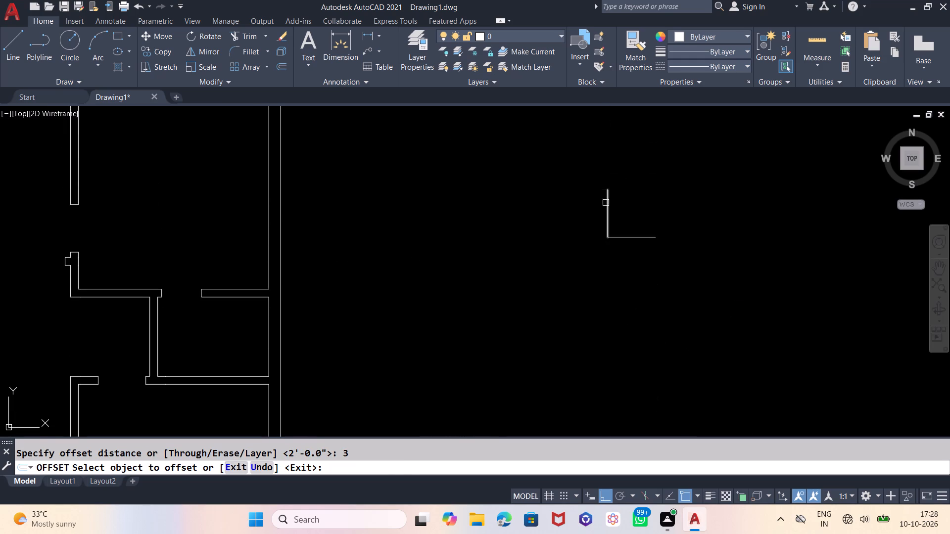
{"action": "left_click", "coordinate": [607, 201]}
{"action": "left_click", "coordinate": [674, 201]}
{"action": "key", "text": "Escape"}
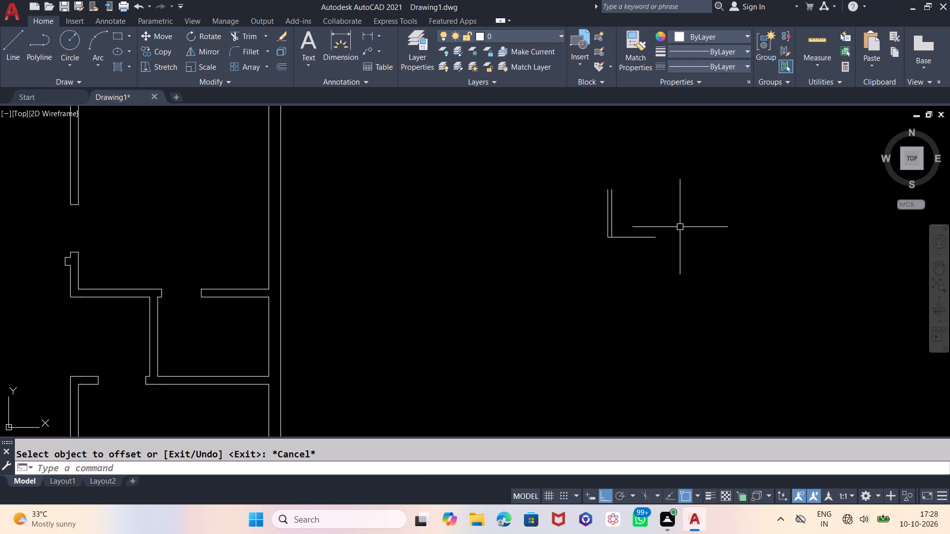
Draw the door swing arc from the 36" base line's free end to the outer leaf line's top, centred on the L's corner.
{"action": "key", "text": "a"}
{"action": "key", "text": "Return"}
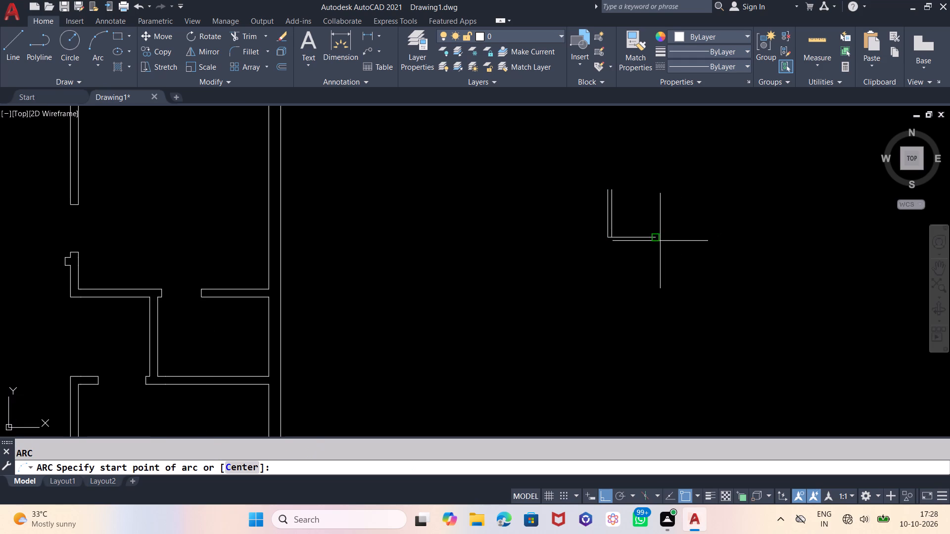
{"action": "left_click", "coordinate": [658, 239]}
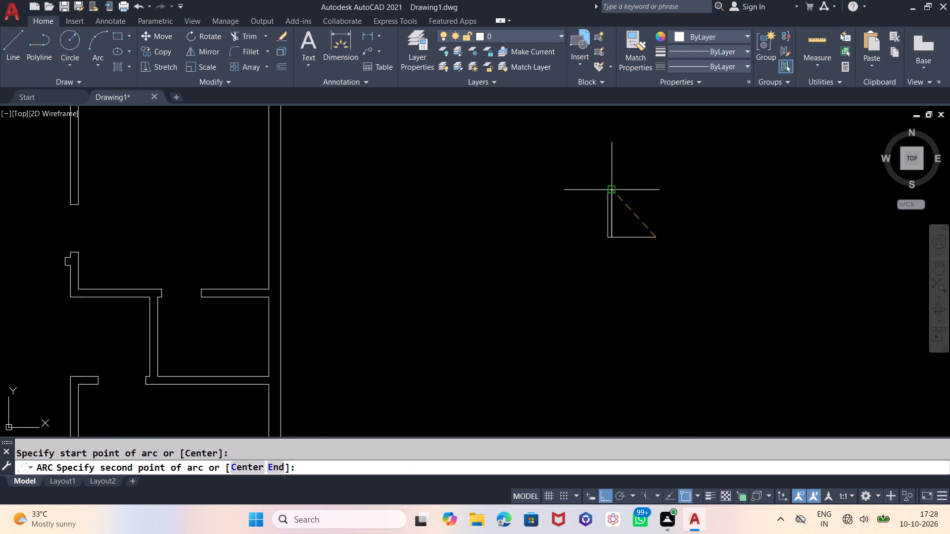
{"action": "key", "text": "e"}
{"action": "key", "text": "Return"}
{"action": "scroll", "coordinate": [606, 190], "scroll_direction": "up", "scroll_amount": 3}
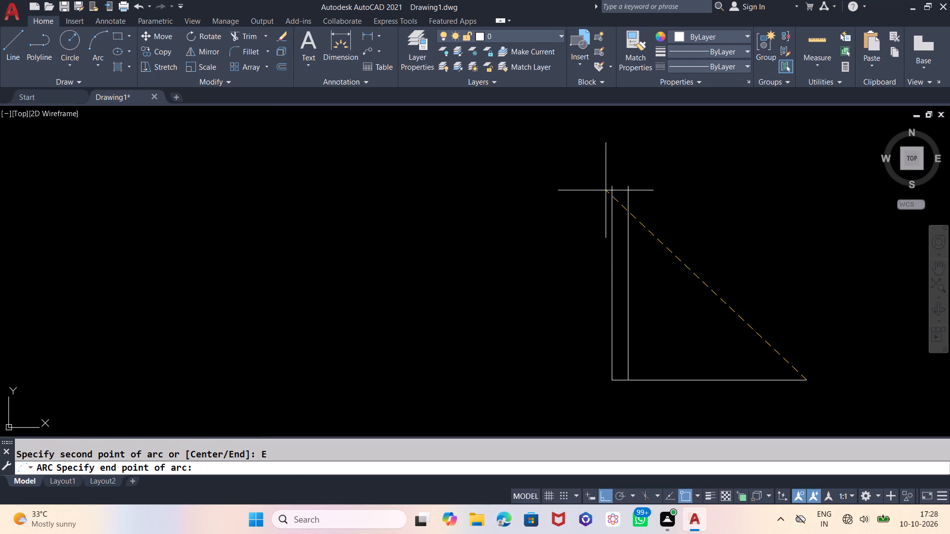
{"action": "left_click", "coordinate": [612, 187]}
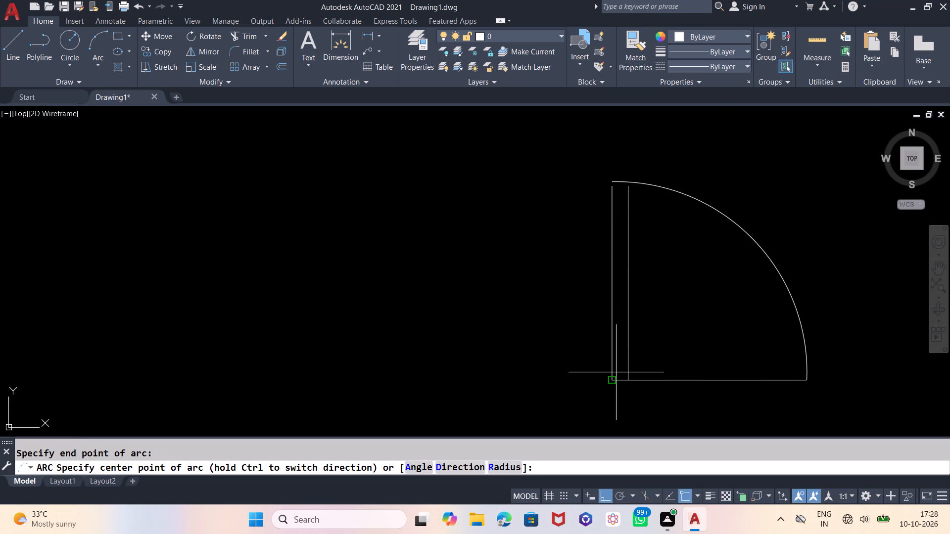
{"action": "left_click", "coordinate": [613, 379]}
{"action": "scroll", "coordinate": [692, 265], "scroll_direction": "down", "scroll_amount": 1}
{"action": "key", "text": "Escape"}
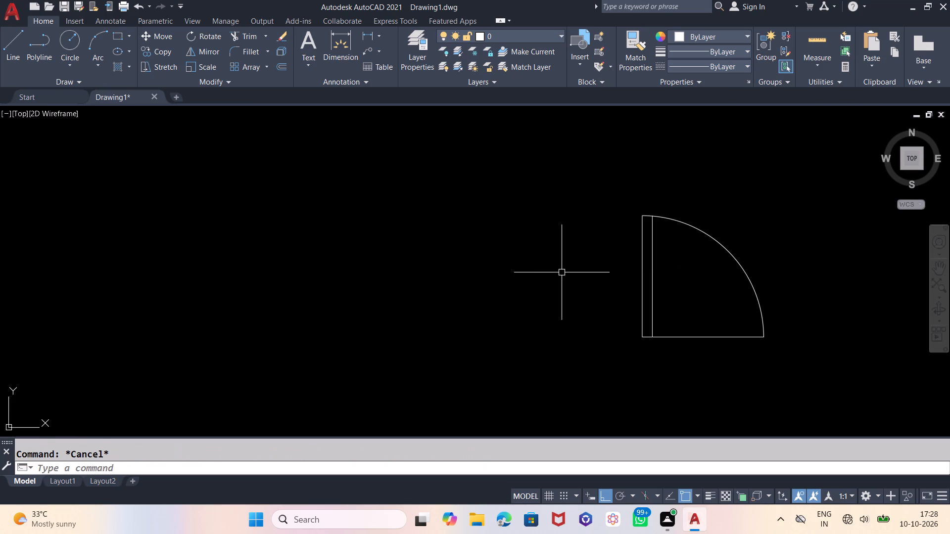
Trim away the door symbol's base line between the leaf and the arc's end.
{"action": "type", "text": "TR"}
{"action": "key", "text": "Return"}
{"action": "key", "text": "Return"}
{"action": "left_click", "coordinate": [700, 293]}
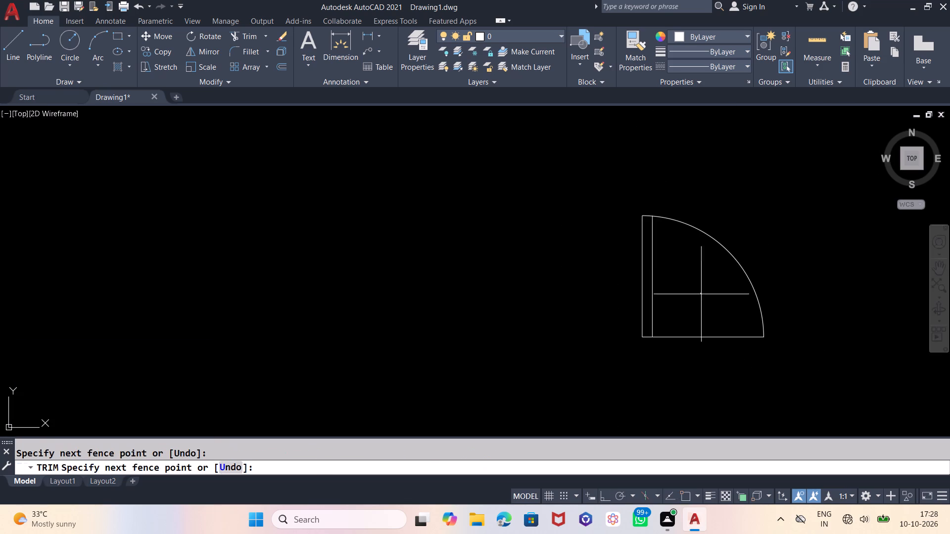
{"action": "left_click", "coordinate": [708, 396]}
{"action": "scroll", "coordinate": [599, 318], "scroll_direction": "down", "scroll_amount": 2}
{"action": "key", "text": "Escape"}
Mirror the whole door symbol about a vertical line to its right, keeping the original.
{"action": "left_click_drag", "start_coordinate": [700, 253], "coordinate": [692, 260]}
{"action": "left_click", "coordinate": [579, 348]}
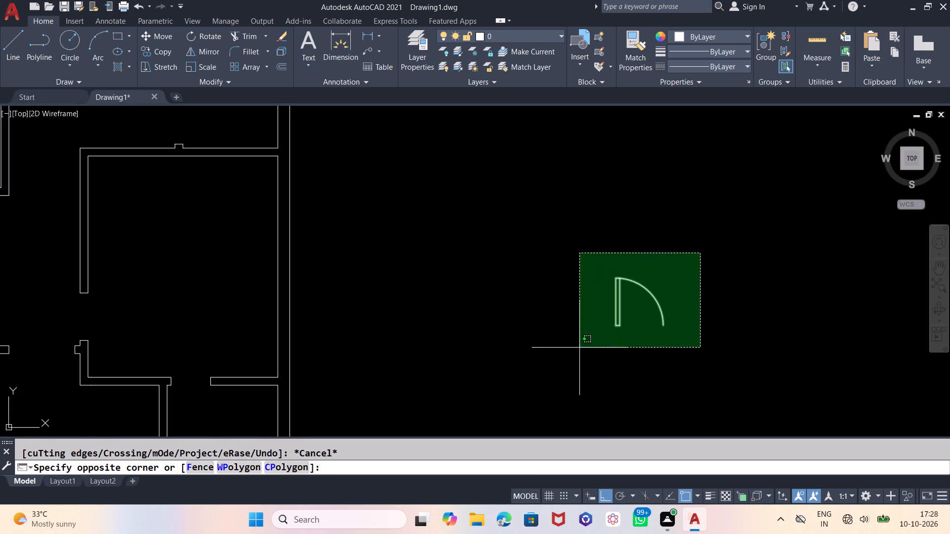
{"action": "key", "text": "n"}
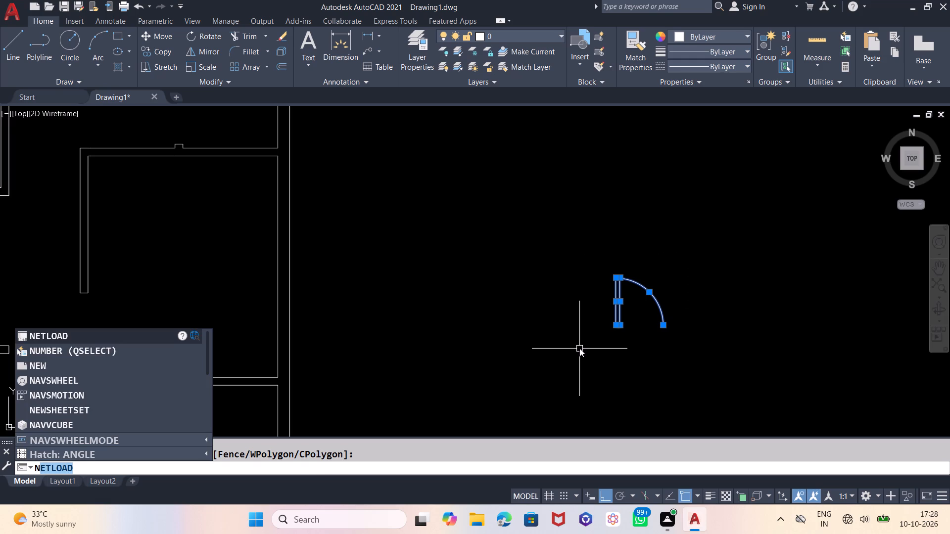
{"action": "key", "text": "BackSpace"}
{"action": "type", "text": "MI"}
{"action": "key", "text": "Return"}
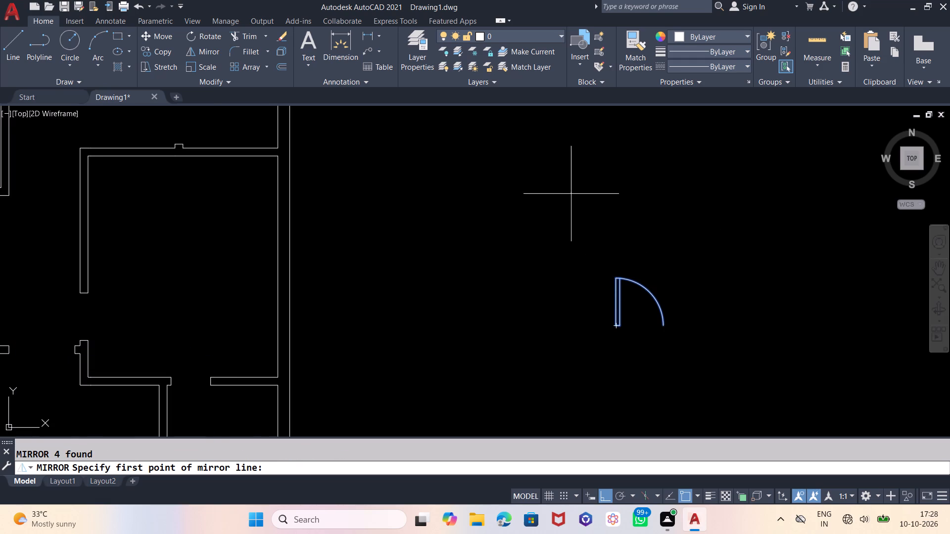
{"action": "scroll", "coordinate": [555, 194], "scroll_direction": "down", "scroll_amount": 1}
{"action": "left_click_drag", "start_coordinate": [659, 238], "coordinate": [682, 302]}
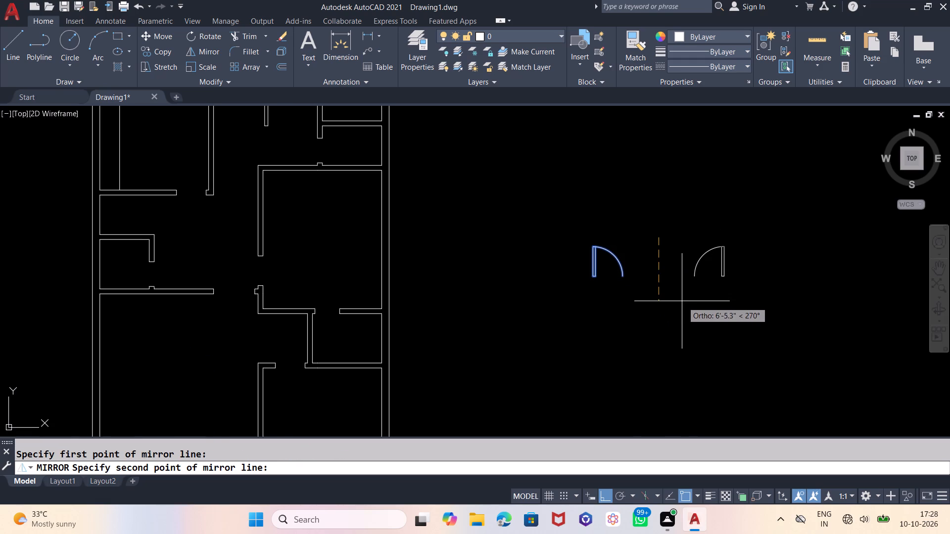
{"action": "left_click", "coordinate": [682, 301]}
{"action": "middle_click_drag", "start_coordinate": [734, 257], "coordinate": [720, 257]}
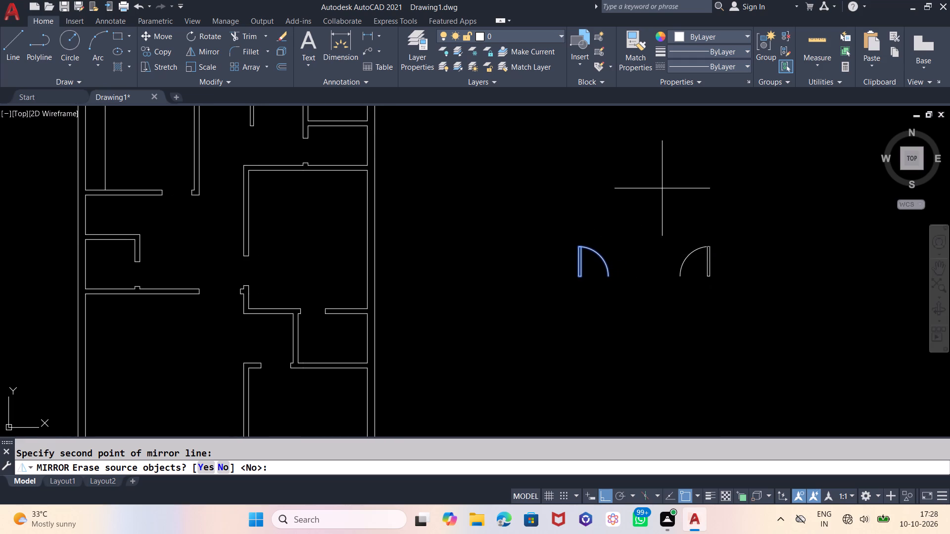
{"action": "scroll", "coordinate": [662, 188], "scroll_direction": "down", "scroll_amount": 1}
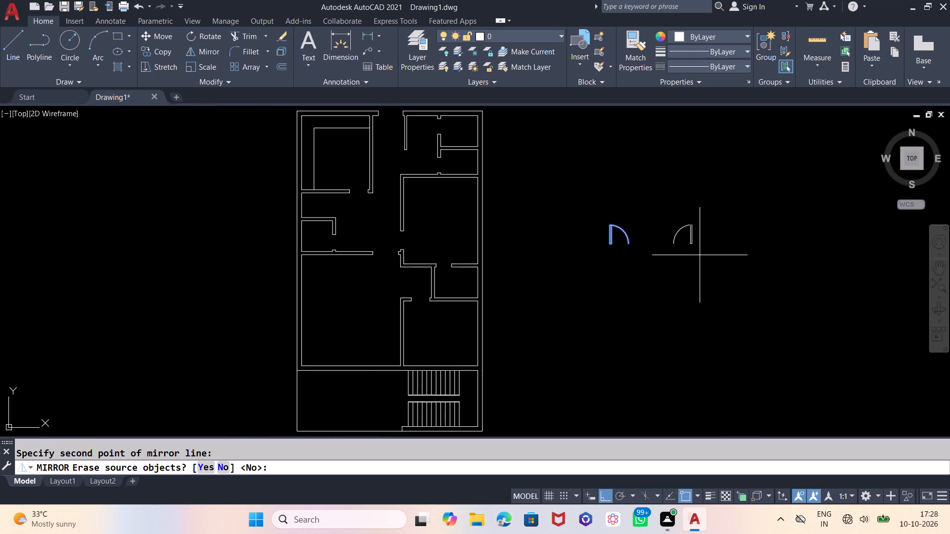
{"action": "key", "text": "Return"}
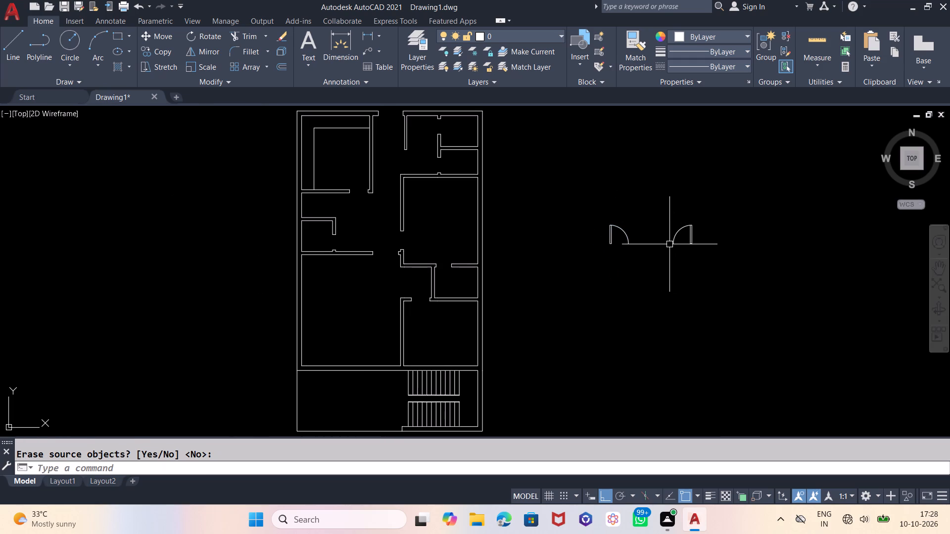
Copy the pair of door symbols once about 10'-8" straight below and once straight above the originals.
{"action": "left_click", "coordinate": [711, 216]}
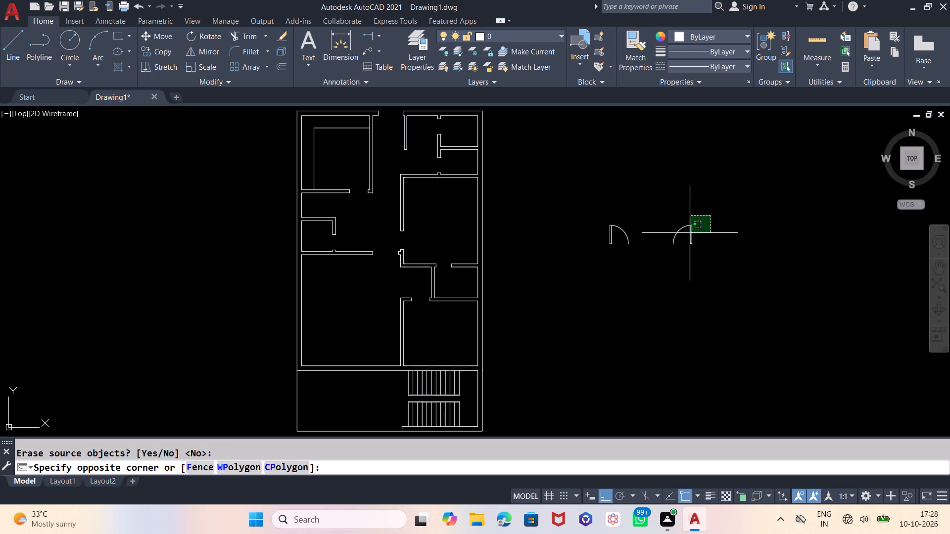
{"action": "left_click", "coordinate": [590, 267]}
{"action": "key", "text": "c"}
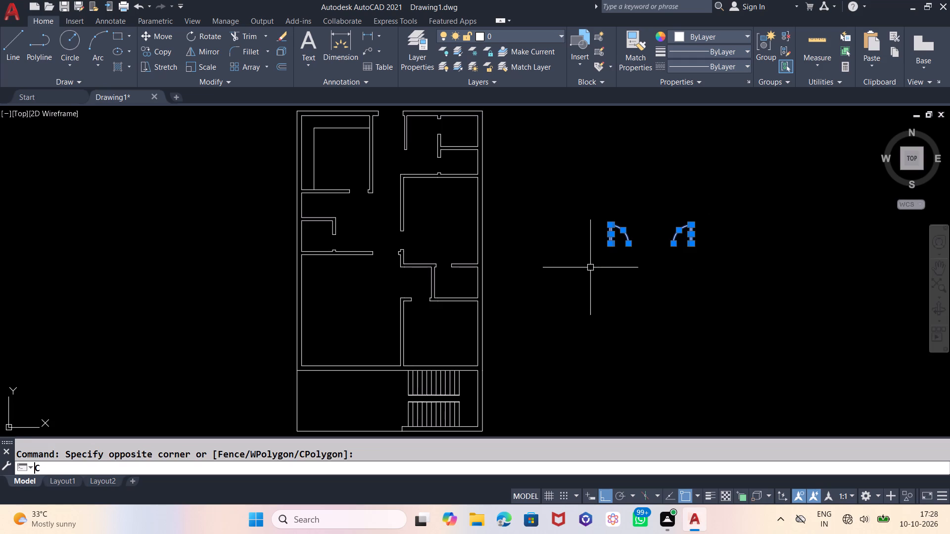
{"action": "key", "text": "p"}
{"action": "key", "text": "Return"}
{"action": "left_click", "coordinate": [628, 287]}
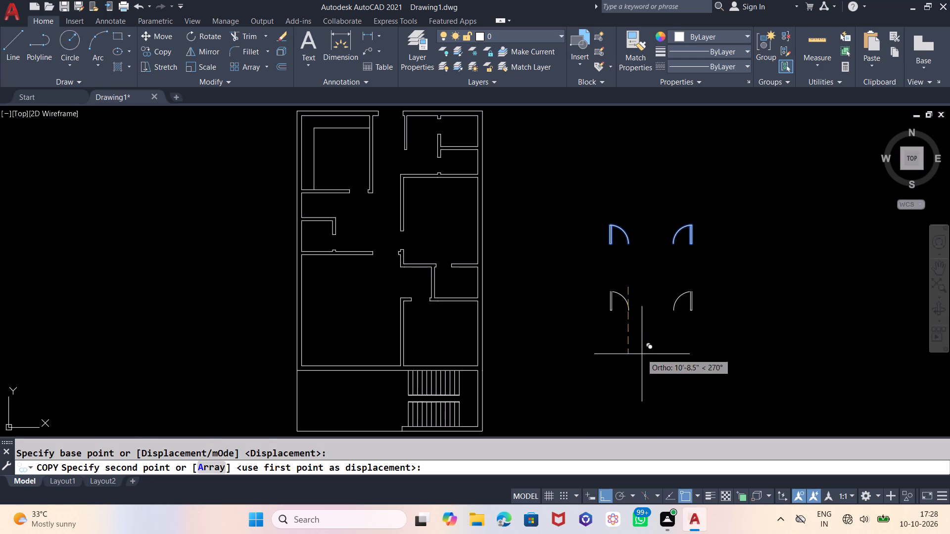
{"action": "left_click", "coordinate": [642, 355]}
{"action": "left_click", "coordinate": [642, 225]}
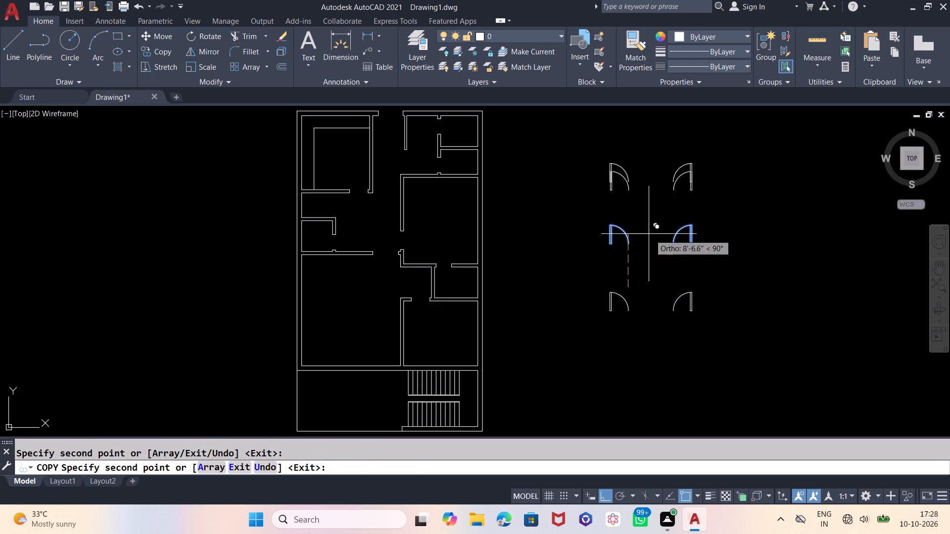
{"action": "key", "text": "Escape"}
Move the lowest mirrored door by its hinge corner onto the right jamb of the upper-left room's bottom doorway.
{"action": "left_click", "coordinate": [701, 290]}
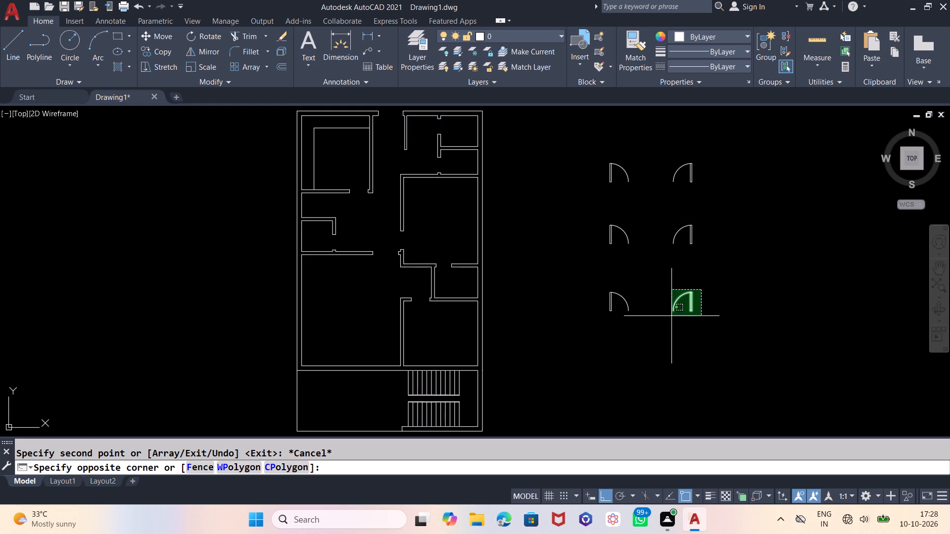
{"action": "left_click", "coordinate": [665, 322]}
{"action": "key", "text": "m"}
{"action": "key", "text": "Return"}
{"action": "scroll", "coordinate": [699, 301], "scroll_direction": "up", "scroll_amount": 1}
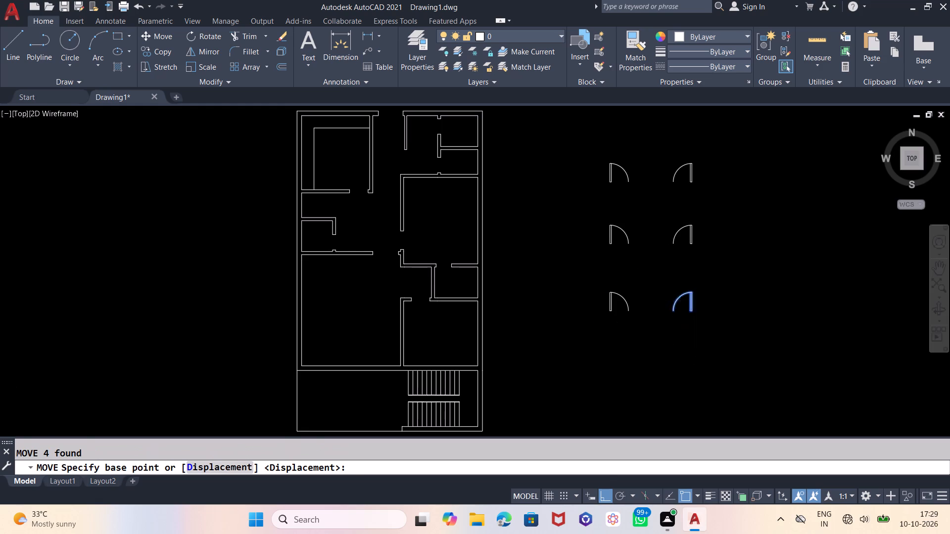
{"action": "scroll", "coordinate": [699, 301], "scroll_direction": "up", "scroll_amount": 2}
{"action": "key", "text": "F8"}
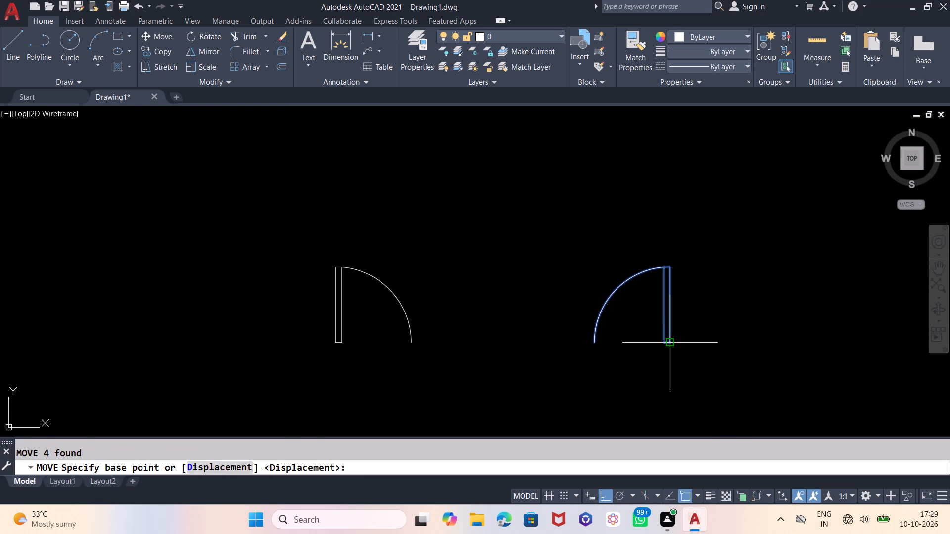
{"action": "left_click", "coordinate": [670, 342]}
{"action": "scroll", "coordinate": [817, 310], "scroll_direction": "down", "scroll_amount": 3}
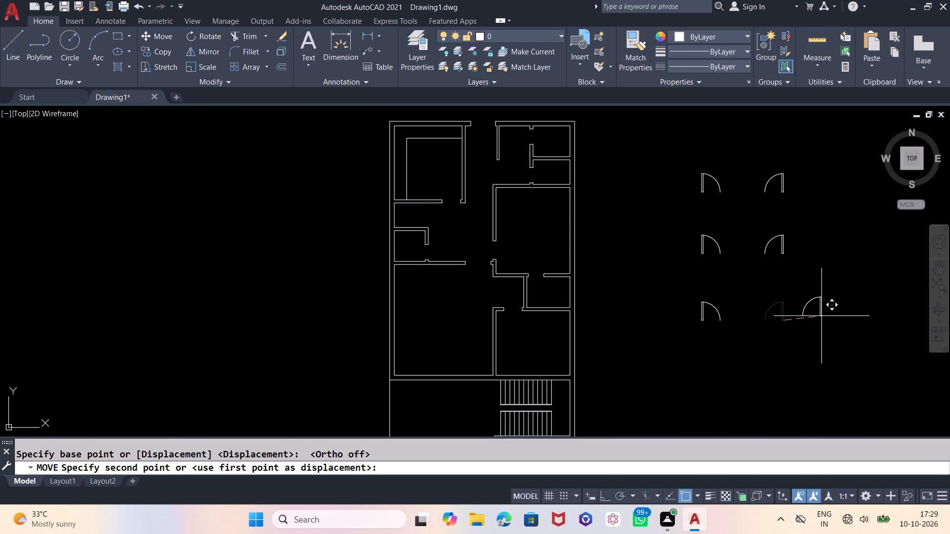
{"action": "scroll", "coordinate": [435, 187], "scroll_direction": "up", "scroll_amount": 3}
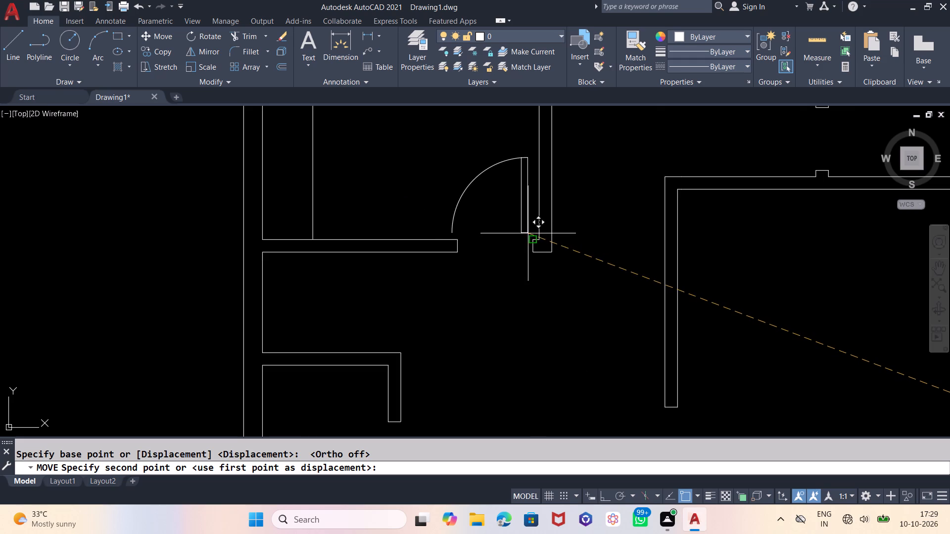
{"action": "left_click", "coordinate": [533, 239]}
{"action": "scroll", "coordinate": [410, 223], "scroll_direction": "down", "scroll_amount": 2}
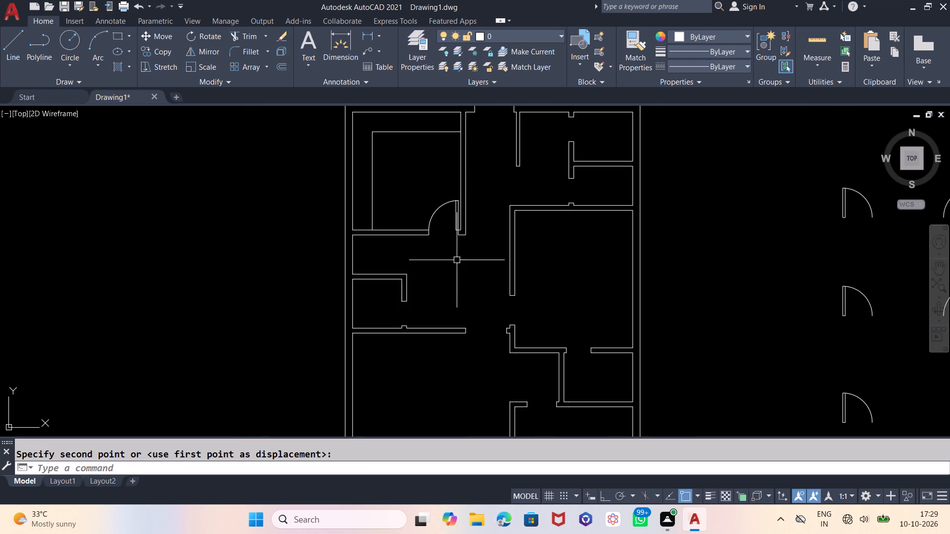
{"action": "scroll", "coordinate": [496, 231], "scroll_direction": "down", "scroll_amount": 1}
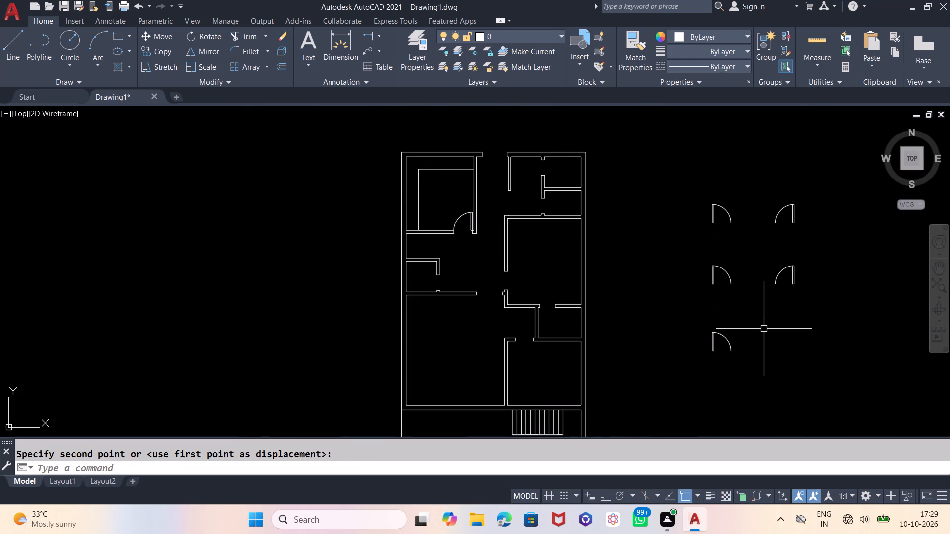
Rotate the middle mirrored door symbol 270° about a point in the empty space to its lower right.
{"action": "middle_click_drag", "start_coordinate": [756, 310], "coordinate": [726, 263]}
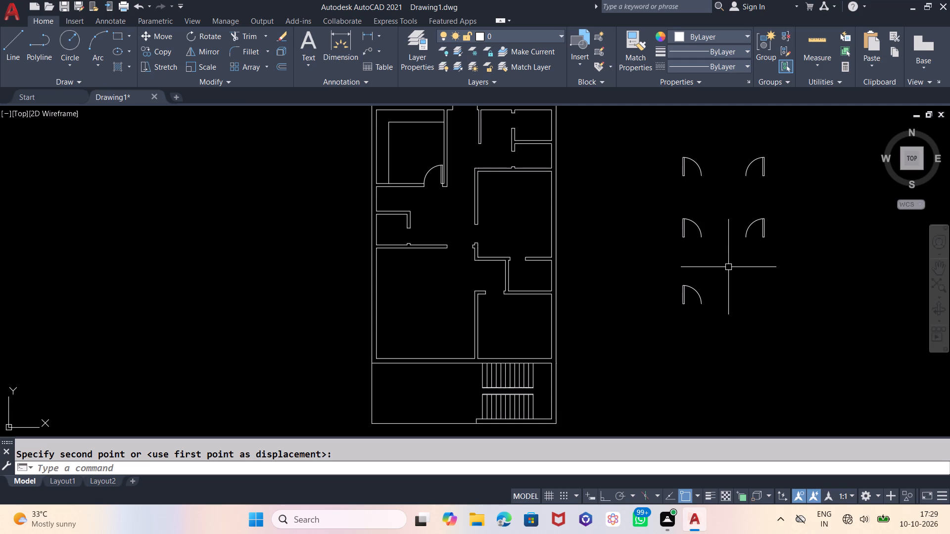
{"action": "left_click", "coordinate": [774, 213]}
{"action": "left_click", "coordinate": [733, 240]}
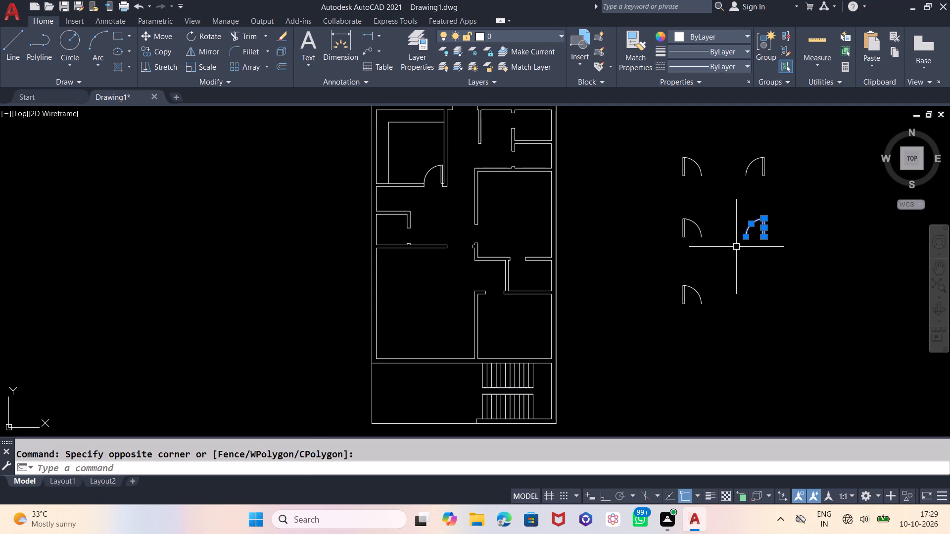
{"action": "key", "text": "r"}
{"action": "key", "text": "o"}
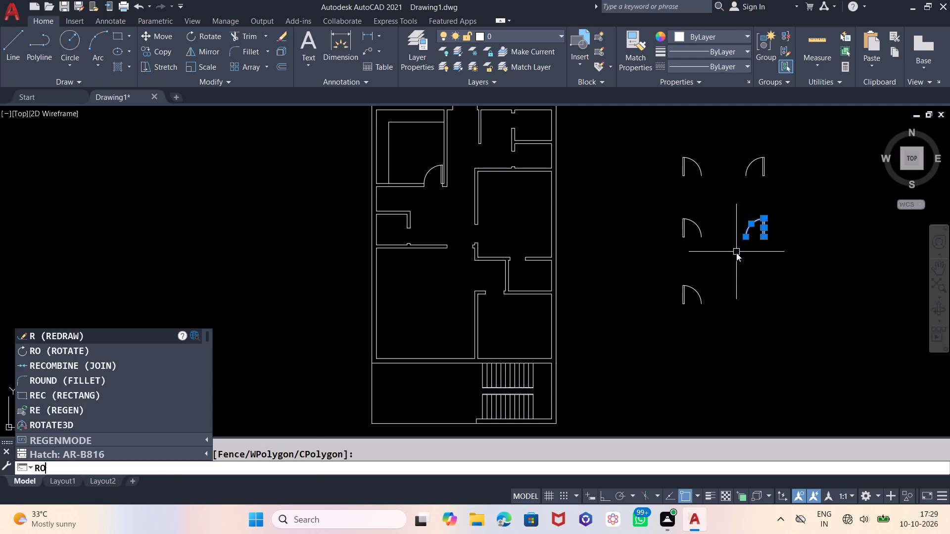
{"action": "key", "text": "Return"}
{"action": "left_click", "coordinate": [820, 295]}
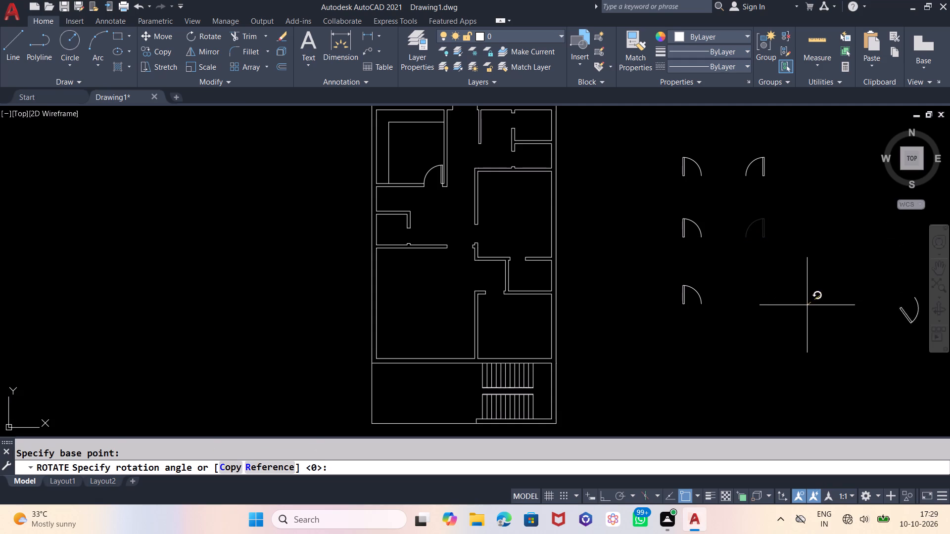
{"action": "key", "text": "F8"}
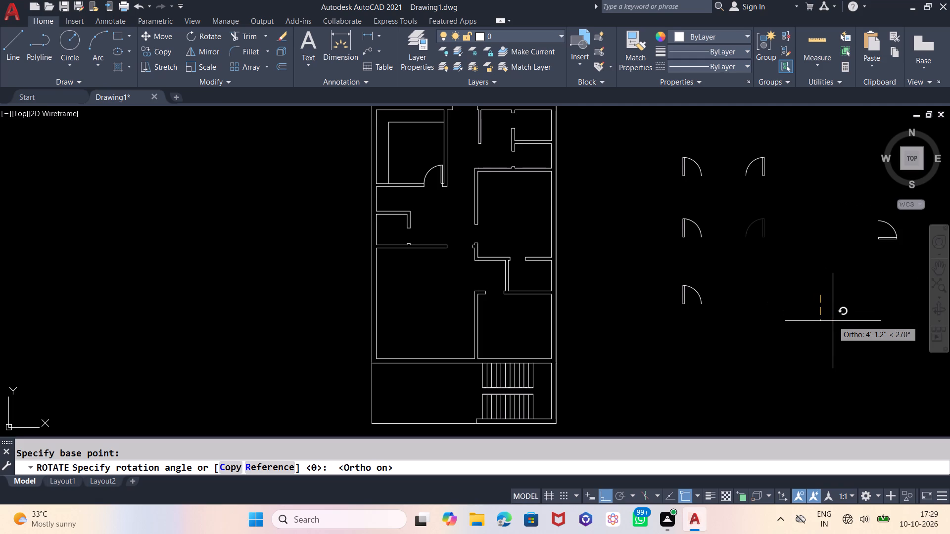
{"action": "left_click", "coordinate": [833, 321]}
Rotate the top mirrored door symbol 180° about a point in the empty space to its lower right.
{"action": "left_click", "coordinate": [785, 144]}
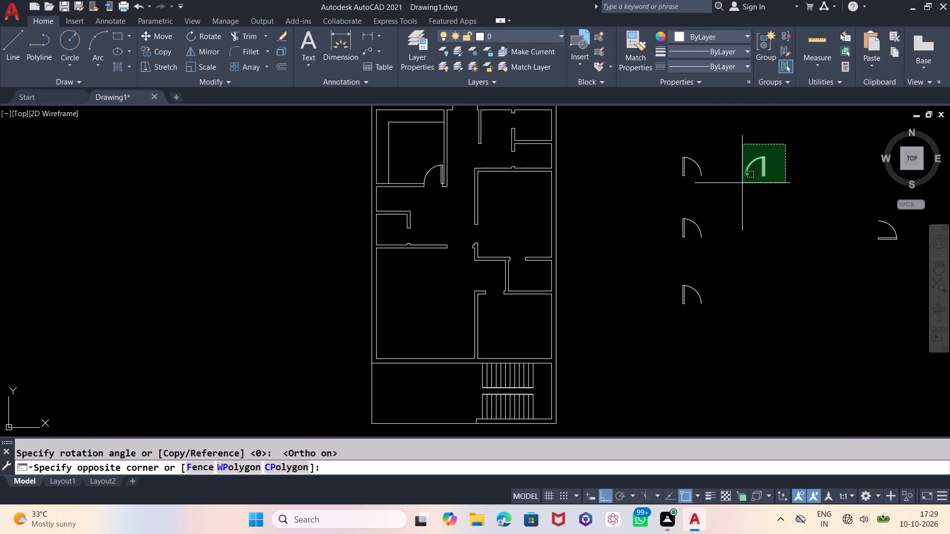
{"action": "left_click", "coordinate": [741, 187]}
{"action": "key", "text": "r"}
{"action": "key", "text": "o"}
{"action": "key", "text": "Return"}
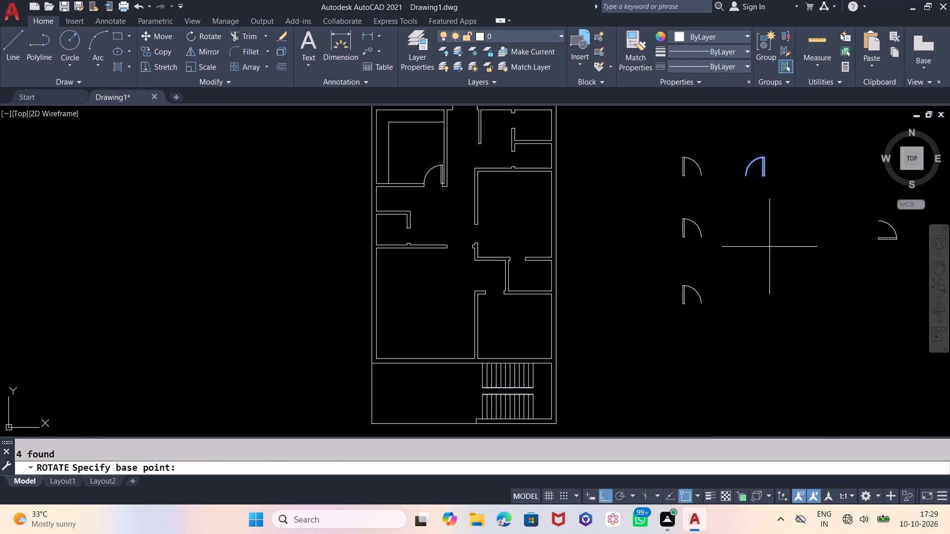
{"action": "left_click", "coordinate": [832, 288]}
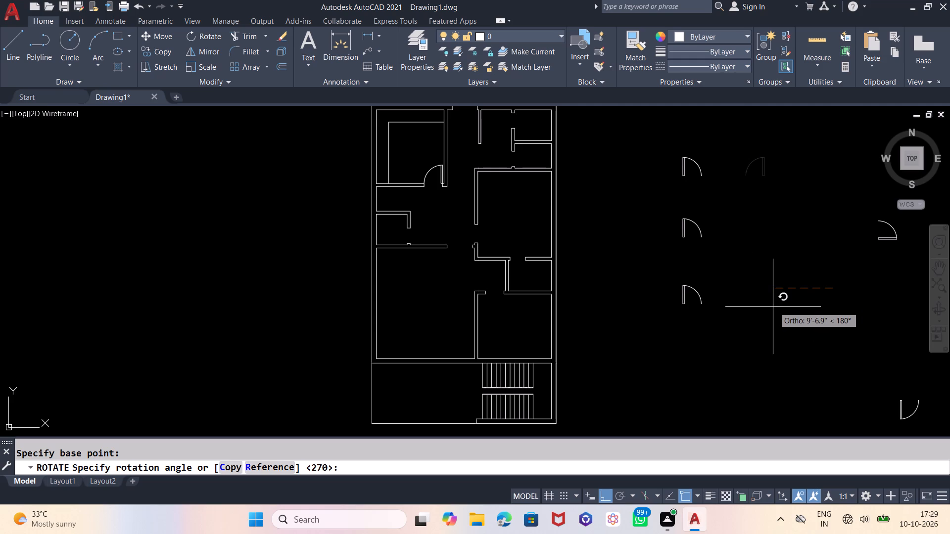
{"action": "left_click", "coordinate": [773, 307]}
Move the lower rotated door symbol by its leaf's top-left corner onto the left jamb of the lower-right room's top doorway.
{"action": "middle_click_drag", "start_coordinate": [861, 302], "coordinate": [849, 302]}
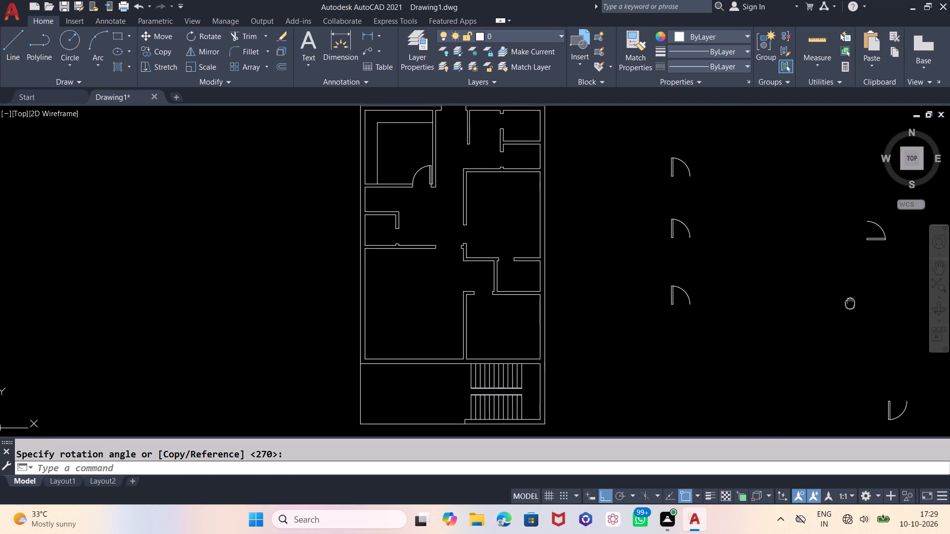
{"action": "middle_click_drag", "start_coordinate": [849, 302], "coordinate": [773, 267]}
{"action": "left_click_drag", "start_coordinate": [861, 335], "coordinate": [838, 356]}
{"action": "left_click", "coordinate": [727, 427]}
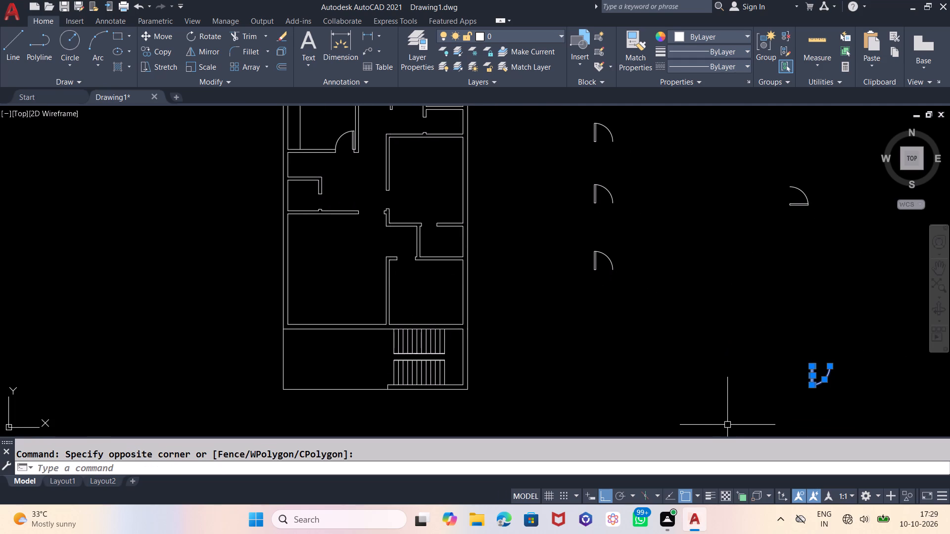
{"action": "key", "text": "m"}
{"action": "key", "text": "Return"}
{"action": "key", "text": "F8"}
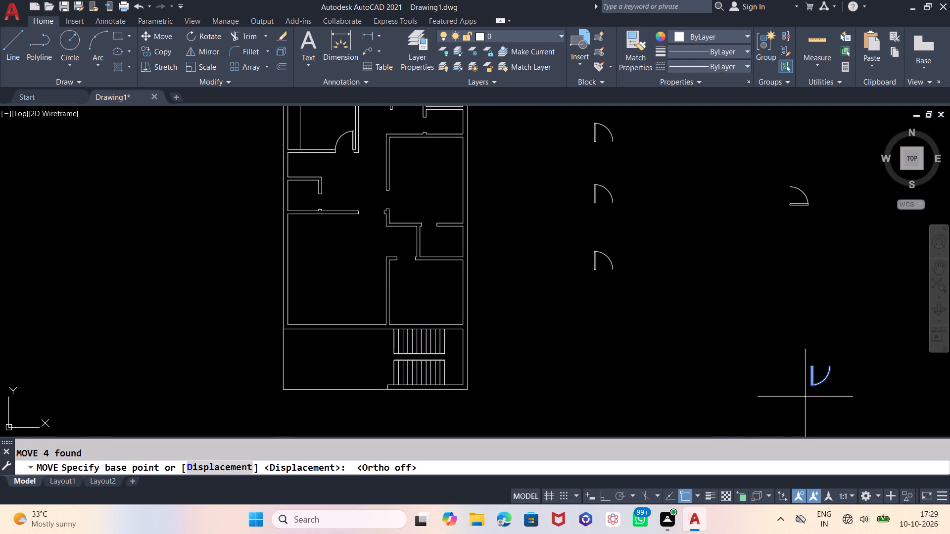
{"action": "scroll", "coordinate": [806, 393], "scroll_direction": "up", "scroll_amount": 2}
{"action": "scroll", "coordinate": [819, 321], "scroll_direction": "up", "scroll_amount": 3}
{"action": "left_click", "coordinate": [809, 343]}
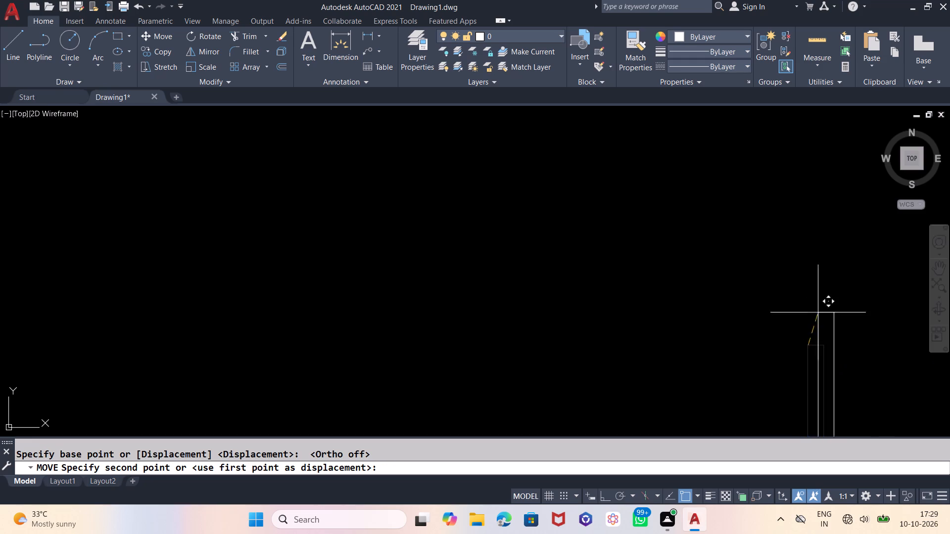
{"action": "scroll", "coordinate": [819, 308], "scroll_direction": "down", "scroll_amount": 7}
{"action": "scroll", "coordinate": [701, 309], "scroll_direction": "up", "scroll_amount": 2}
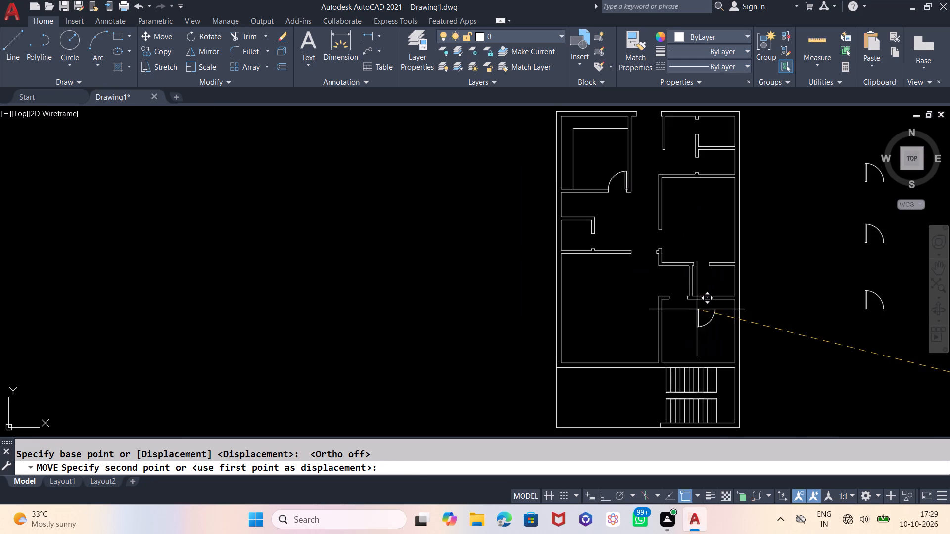
{"action": "scroll", "coordinate": [684, 308], "scroll_direction": "up", "scroll_amount": 3}
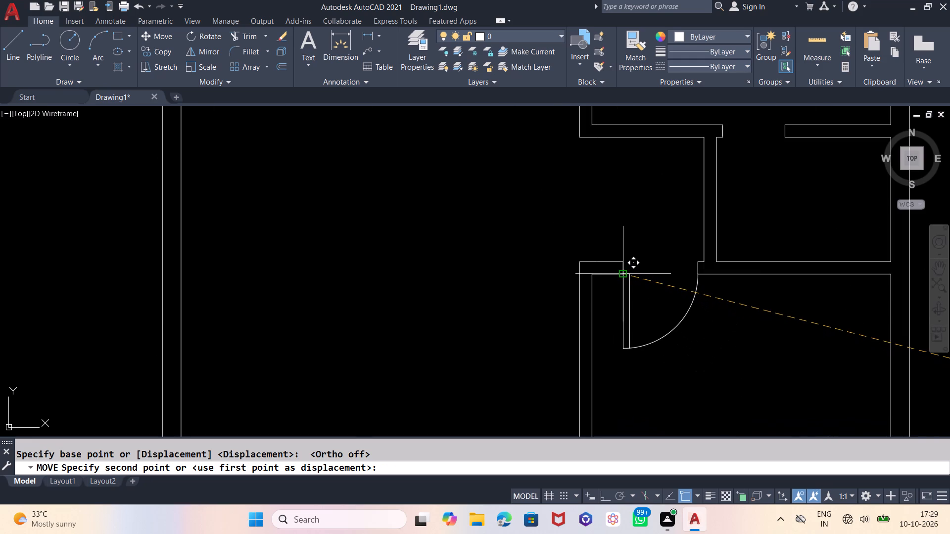
{"action": "left_click", "coordinate": [622, 275]}
Move the other rotated door symbol by its hinge corner onto the lower jamb of the middle-right room's left-wall doorway.
{"action": "scroll", "coordinate": [553, 288], "scroll_direction": "down", "scroll_amount": 4}
{"action": "left_click", "coordinate": [820, 238]}
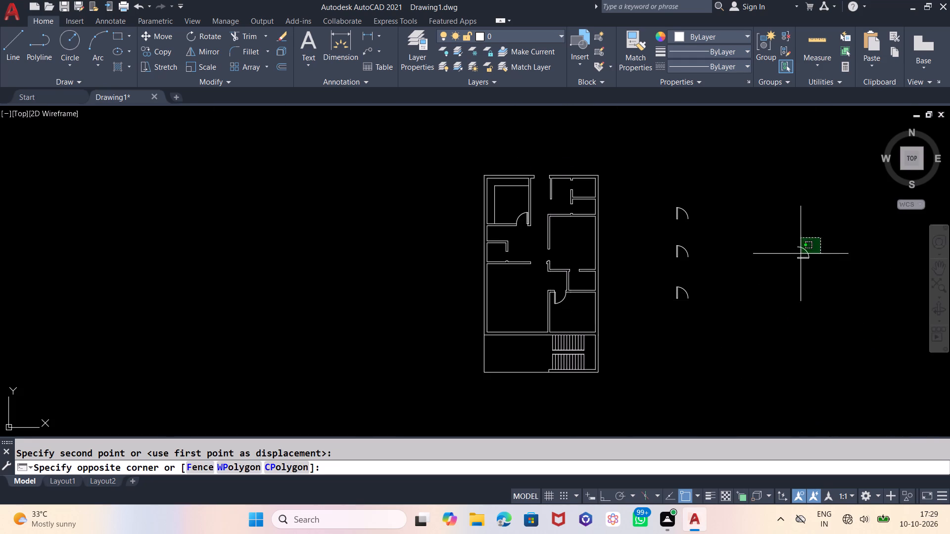
{"action": "left_click", "coordinate": [783, 270]}
{"action": "key", "text": "m"}
{"action": "key", "text": "Return"}
{"action": "scroll", "coordinate": [799, 264], "scroll_direction": "up", "scroll_amount": 3}
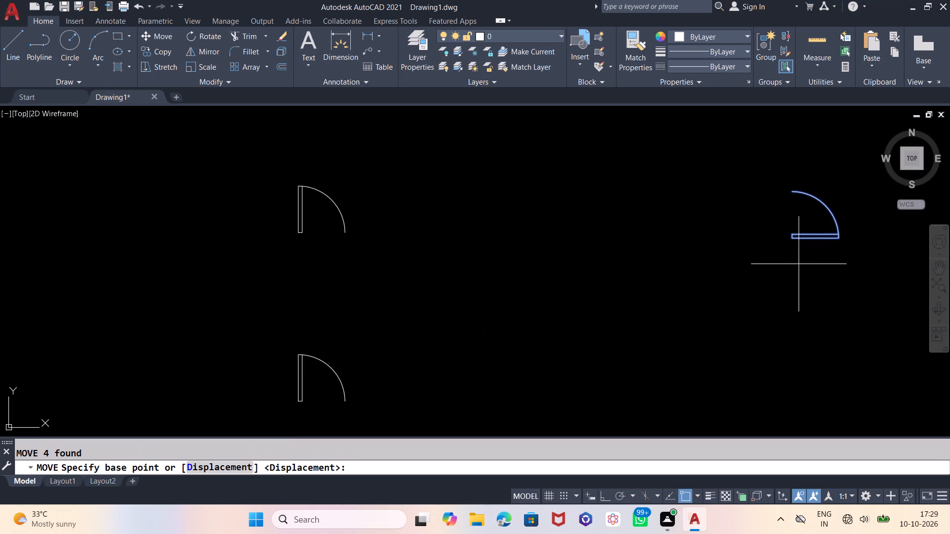
{"action": "scroll", "coordinate": [788, 231], "scroll_direction": "up", "scroll_amount": 3}
{"action": "left_click", "coordinate": [801, 259]}
{"action": "scroll", "coordinate": [865, 331], "scroll_direction": "down", "scroll_amount": 4}
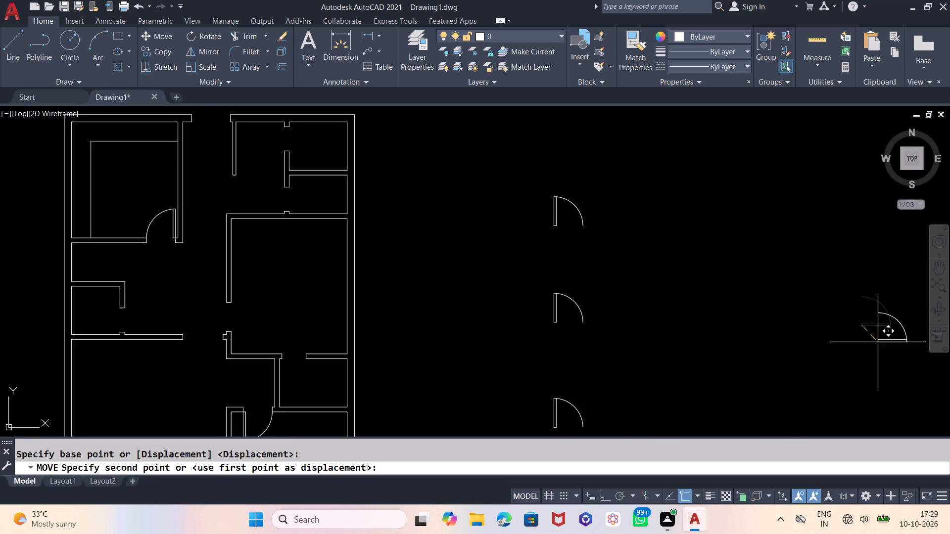
{"action": "scroll", "coordinate": [878, 342], "scroll_direction": "down", "scroll_amount": 2}
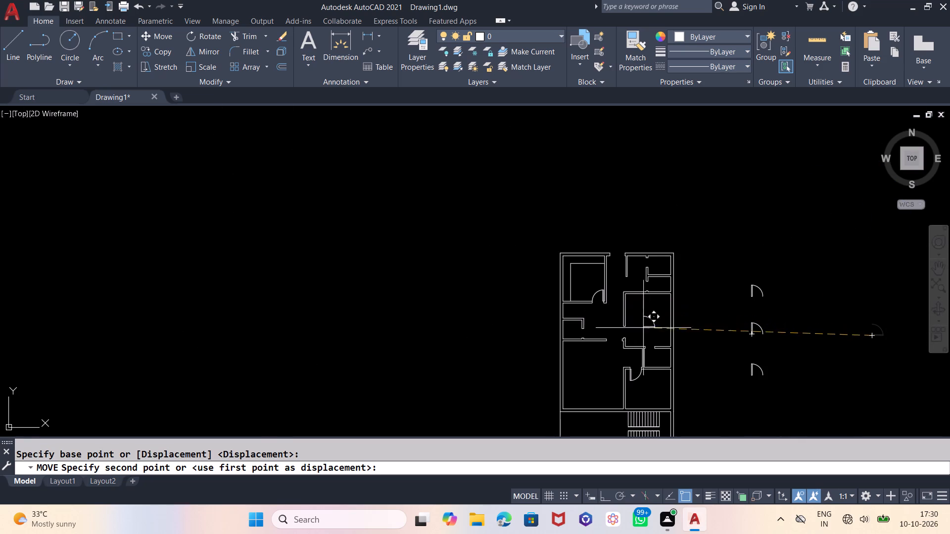
{"action": "scroll", "coordinate": [629, 331], "scroll_direction": "up", "scroll_amount": 3}
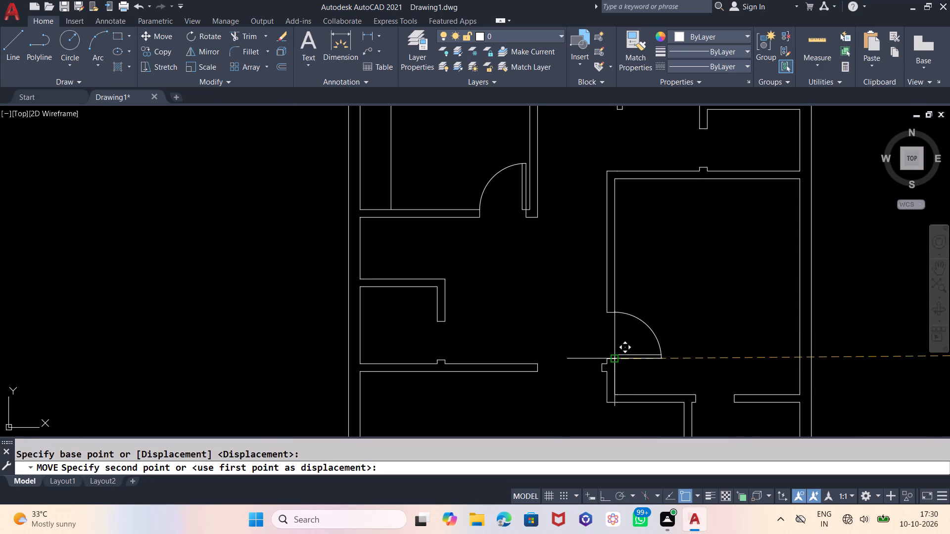
{"action": "left_click", "coordinate": [616, 357]}
Delete the three spare door symbols beside the floor plan.
{"action": "scroll", "coordinate": [614, 239], "scroll_direction": "down", "scroll_amount": 2}
{"action": "scroll", "coordinate": [557, 220], "scroll_direction": "down", "scroll_amount": 1}
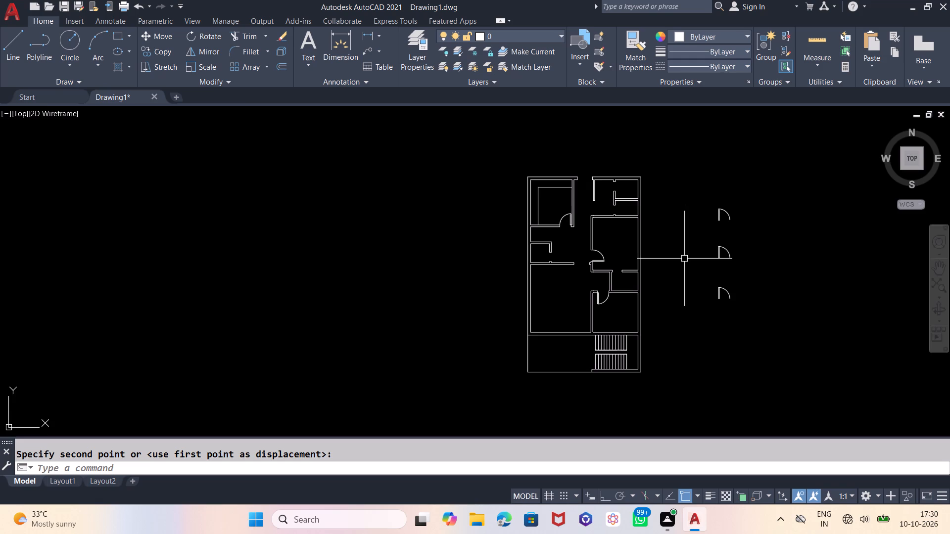
{"action": "left_click", "coordinate": [739, 194]}
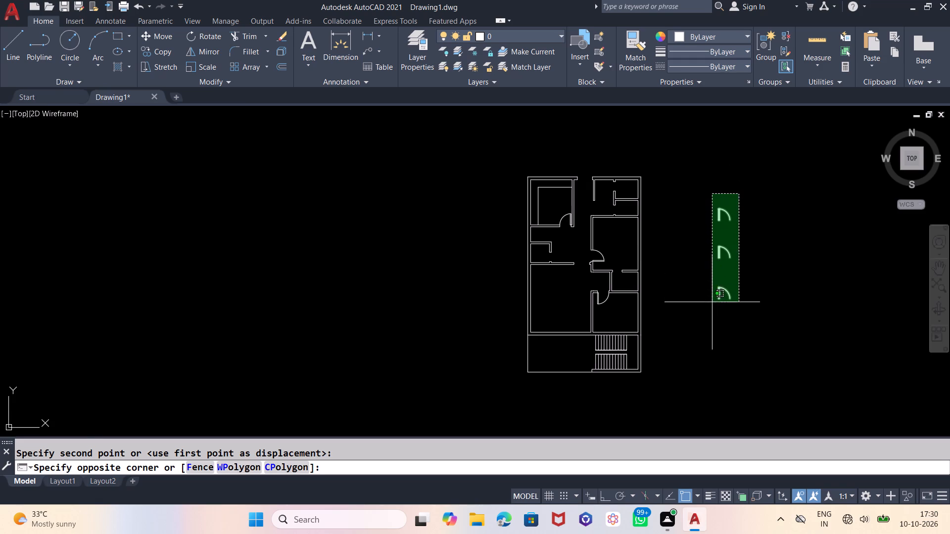
{"action": "left_click", "coordinate": [712, 309]}
{"action": "key", "text": "Delete"}
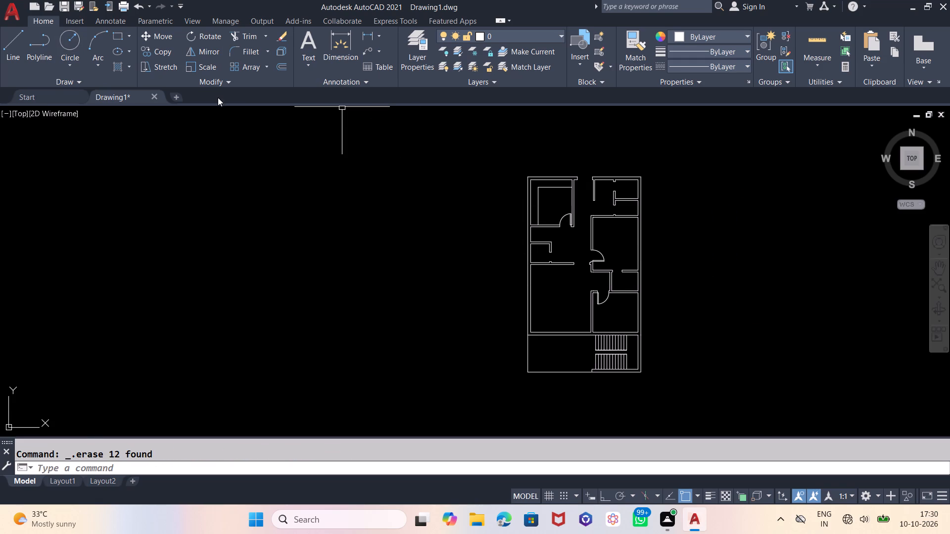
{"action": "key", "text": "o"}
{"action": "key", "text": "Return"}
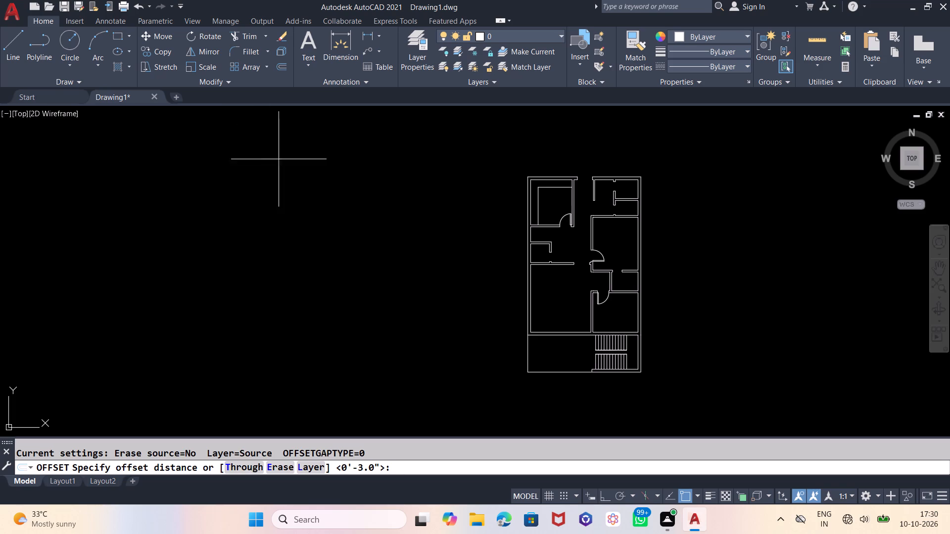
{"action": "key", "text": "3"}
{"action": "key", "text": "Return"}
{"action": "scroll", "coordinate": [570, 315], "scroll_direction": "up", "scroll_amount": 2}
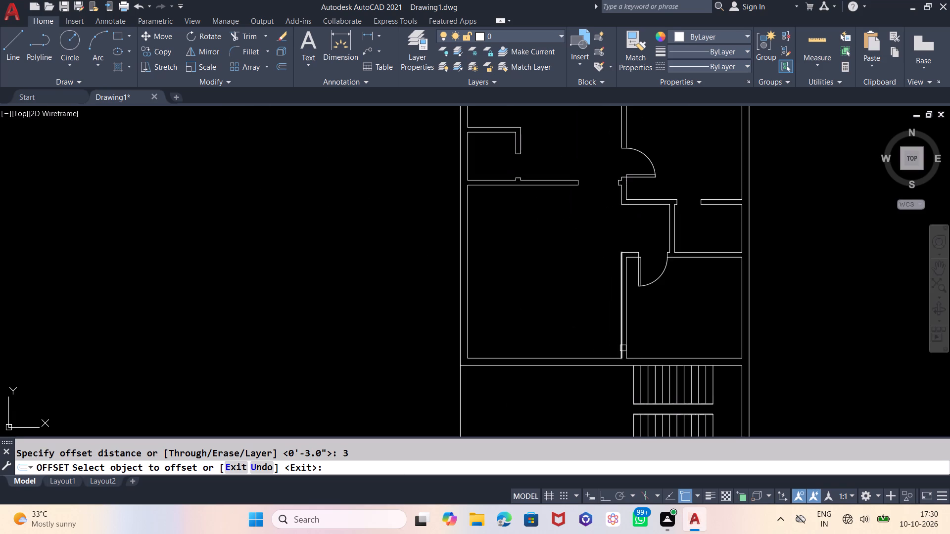
Draw a short vertical line from the large lower-left room's bottom-right inner corner straight down across the front wall.
{"action": "left_click", "coordinate": [8, 43]}
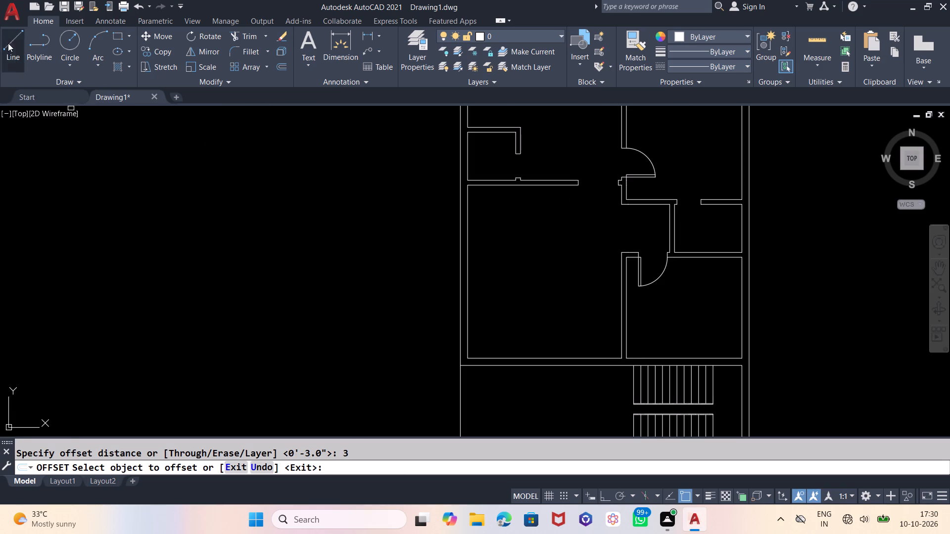
{"action": "scroll", "coordinate": [656, 373], "scroll_direction": "up", "scroll_amount": 1}
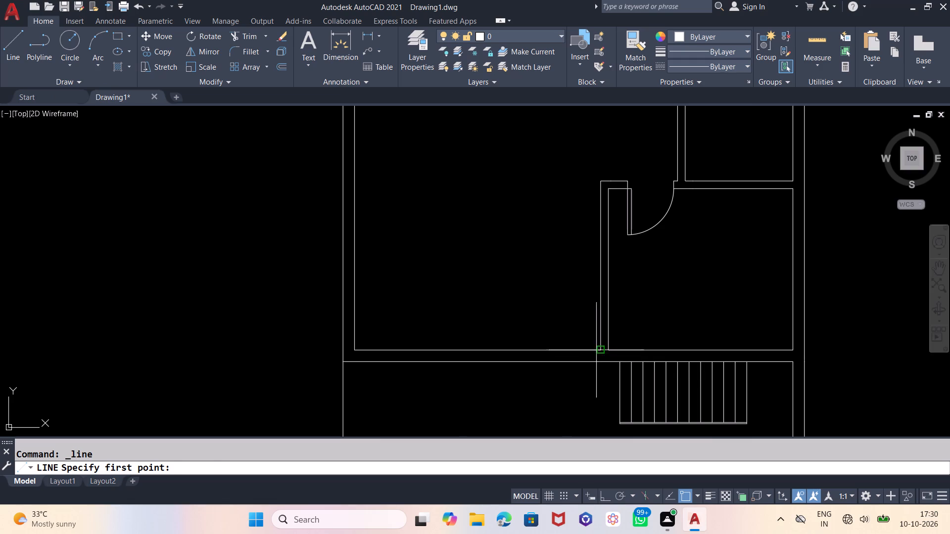
{"action": "left_click", "coordinate": [598, 348]}
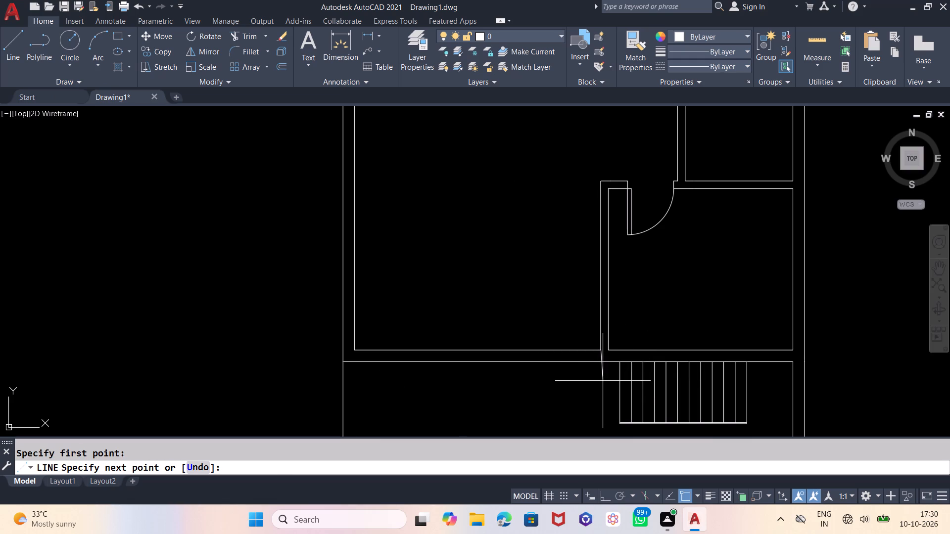
{"action": "key", "text": "F8"}
{"action": "left_click", "coordinate": [602, 383]}
{"action": "key", "text": "Escape"}
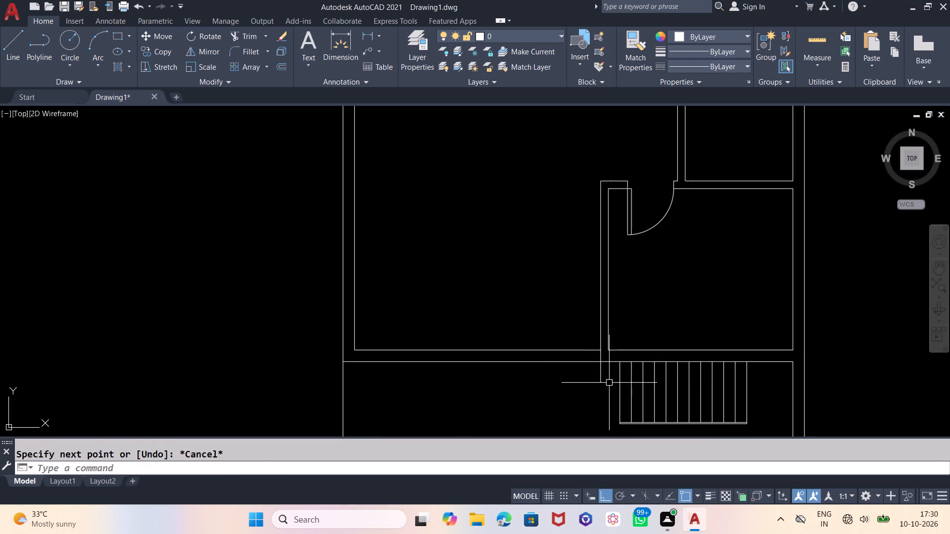
Offset the short vertical line 3" to the left, and offset that copy another 3" to the left.
{"action": "key", "text": "o"}
{"action": "key", "text": "Return"}
{"action": "key", "text": "3"}
{"action": "key", "text": "Return"}
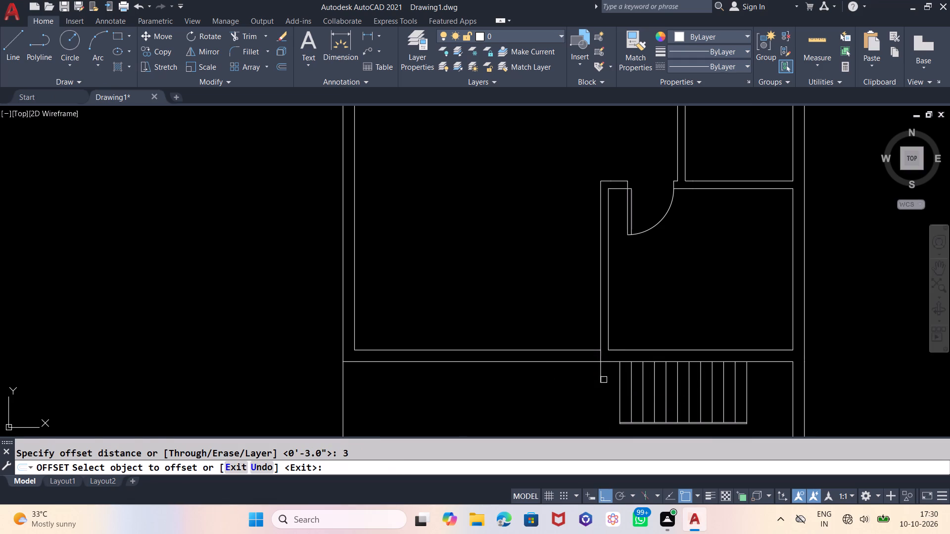
{"action": "left_click", "coordinate": [600, 376]}
{"action": "left_click", "coordinate": [555, 389]}
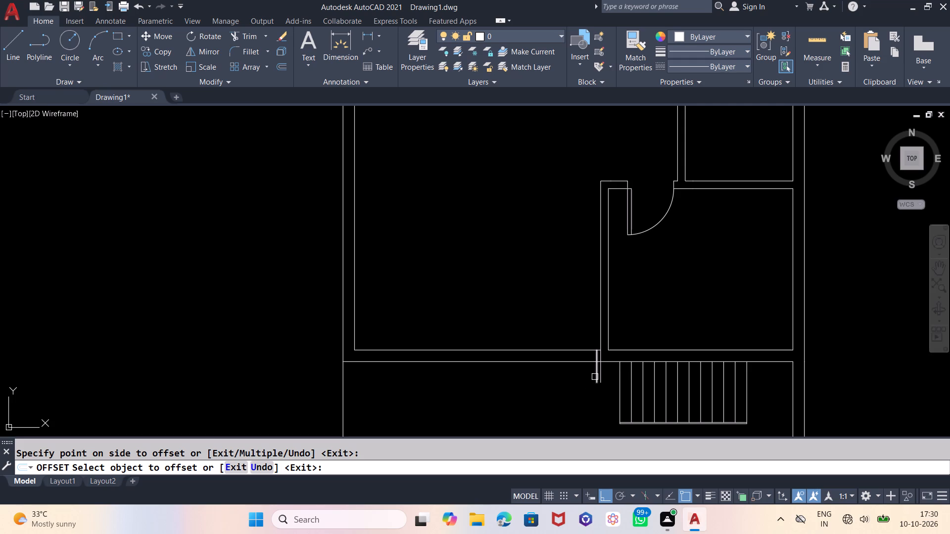
{"action": "left_click", "coordinate": [595, 377]}
{"action": "left_click", "coordinate": [563, 384]}
{"action": "key", "text": "Escape"}
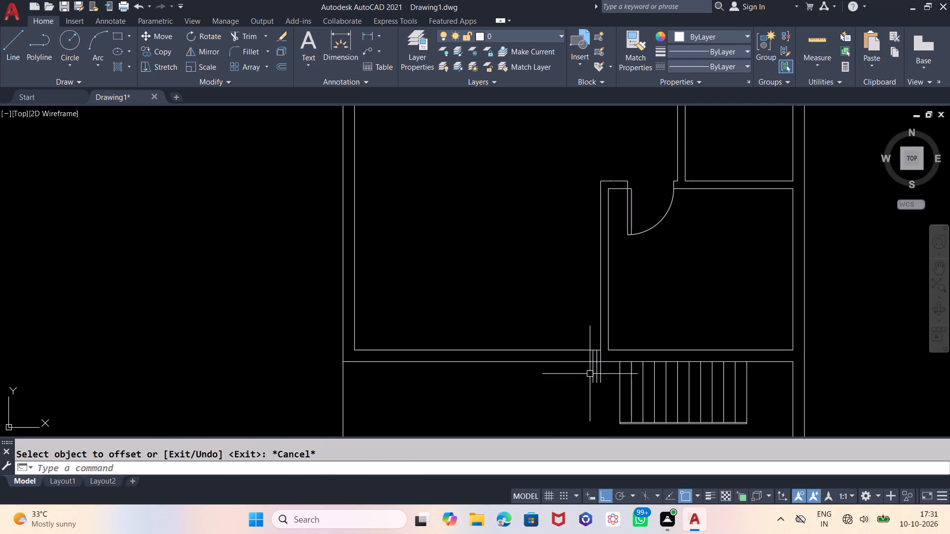
Offset the leftmost short vertical line 4' to the left to mark the main door's far jamb.
{"action": "key", "text": "o"}
{"action": "key", "text": "Return"}
{"action": "type", "text": "4'"}
{"action": "key", "text": "Return"}
{"action": "scroll", "coordinate": [590, 377], "scroll_direction": "up", "scroll_amount": 2}
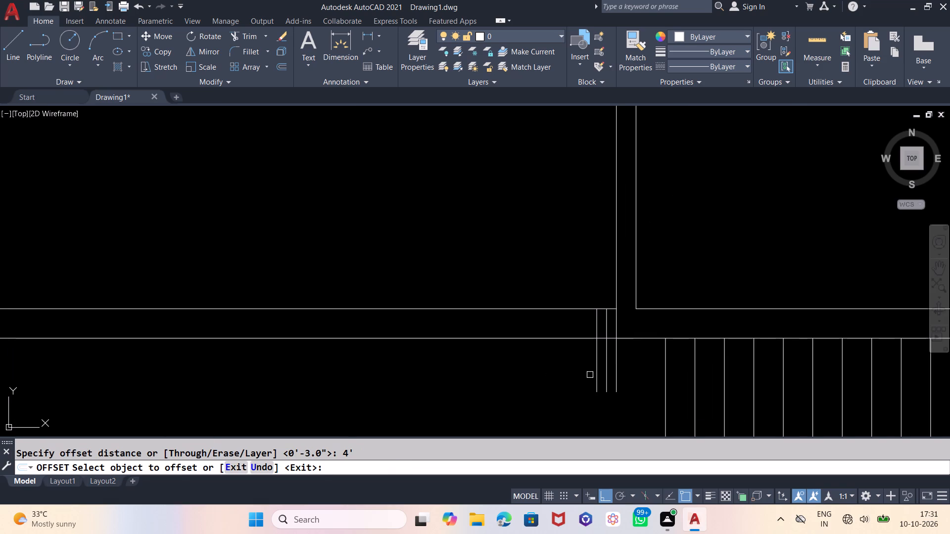
{"action": "left_click", "coordinate": [595, 359]}
{"action": "left_click", "coordinate": [487, 392]}
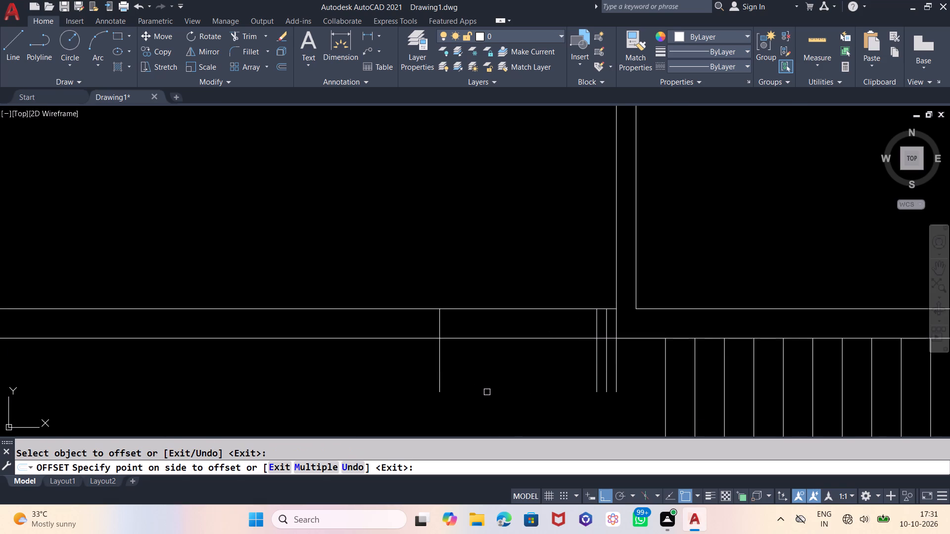
{"action": "key", "text": "Escape"}
Trim the front wall between the 4' jamb lines, the jamb ends below the wall and the two extra guide lines.
{"action": "key", "text": "t"}
{"action": "key", "text": "r"}
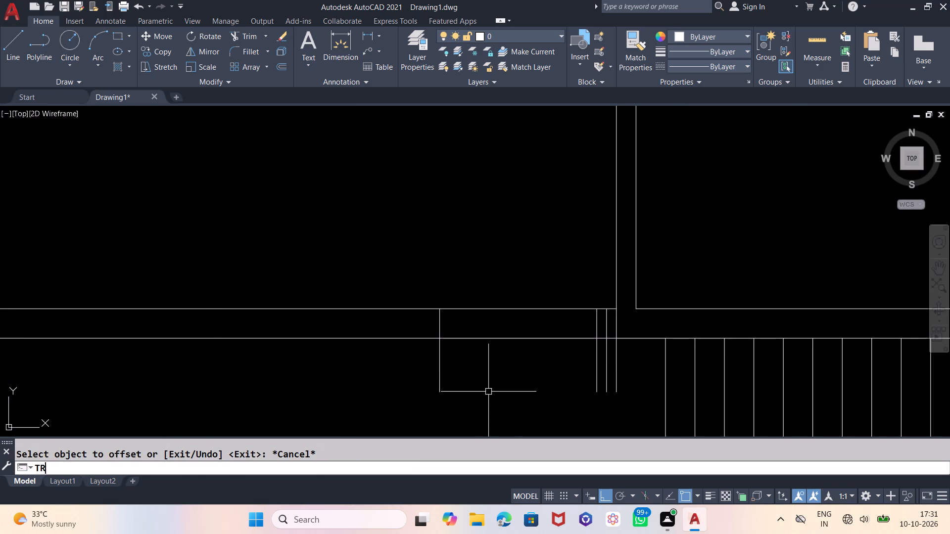
{"action": "key", "text": "Return"}
{"action": "key", "text": "Return"}
{"action": "left_click", "coordinate": [483, 352]}
{"action": "left_click", "coordinate": [399, 379]}
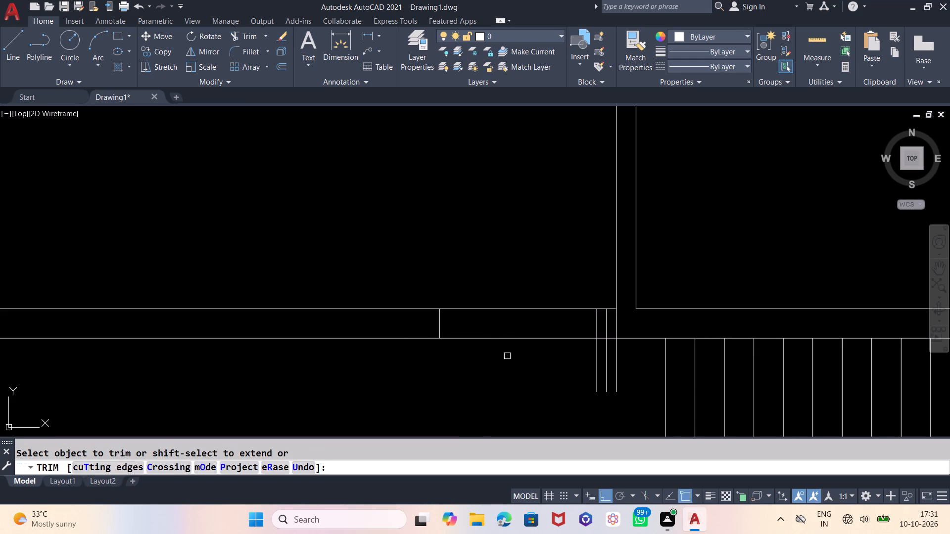
{"action": "left_click", "coordinate": [514, 354]}
{"action": "left_click", "coordinate": [517, 230]}
{"action": "left_click", "coordinate": [564, 362]}
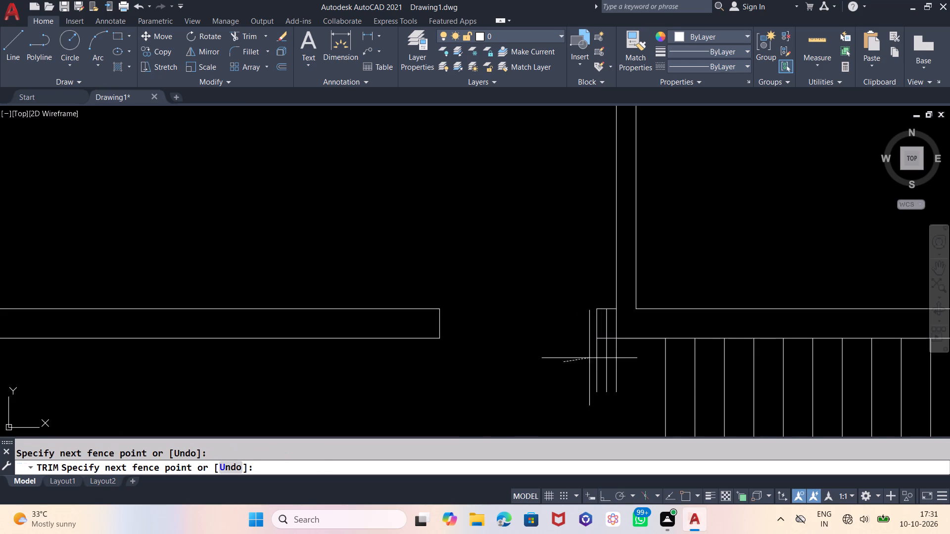
{"action": "left_click", "coordinate": [622, 352]}
{"action": "left_click", "coordinate": [609, 327]}
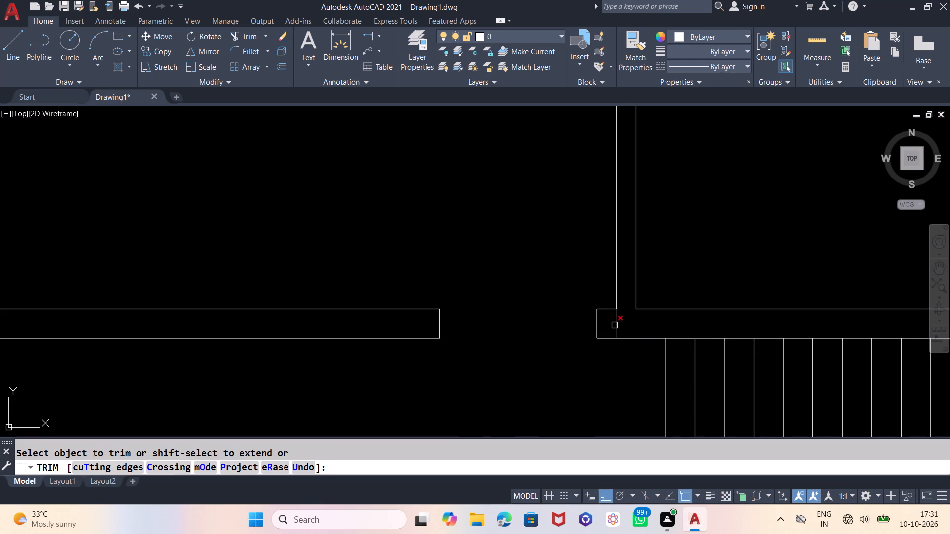
{"action": "left_click", "coordinate": [615, 325]}
{"action": "scroll", "coordinate": [497, 360], "scroll_direction": "down", "scroll_amount": 1}
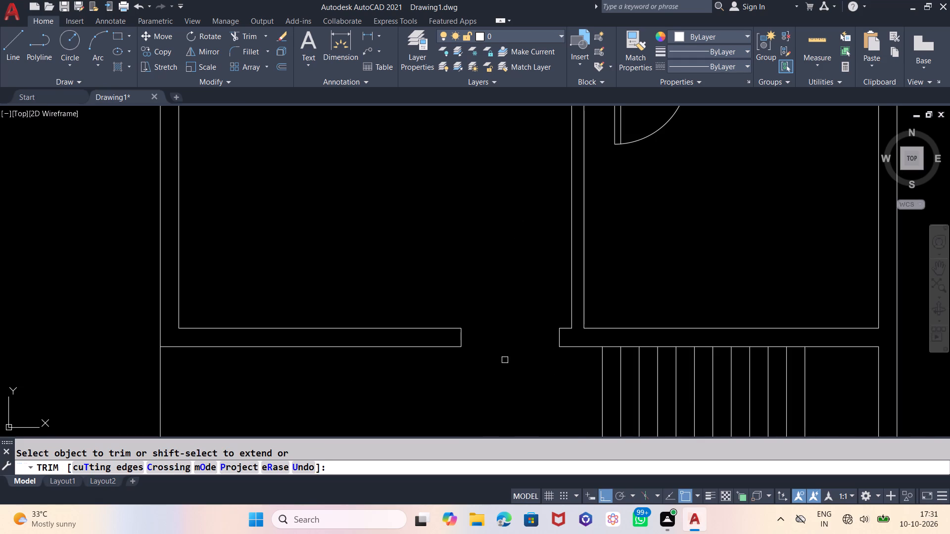
{"action": "scroll", "coordinate": [505, 293], "scroll_direction": "down", "scroll_amount": 1}
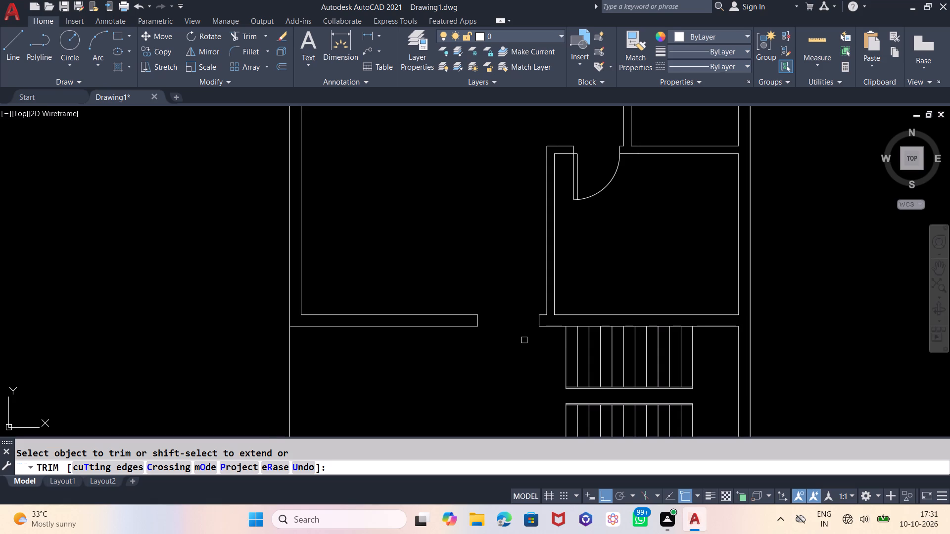
{"action": "key", "text": "Escape"}
Draw an L of two 30" lines in the empty space to the right of the plan, one vertical down and one horizontal rightward.
{"action": "middle_click_drag", "start_coordinate": [524, 340], "coordinate": [523, 377]}
{"action": "scroll", "coordinate": [523, 376], "scroll_direction": "down", "scroll_amount": 1}
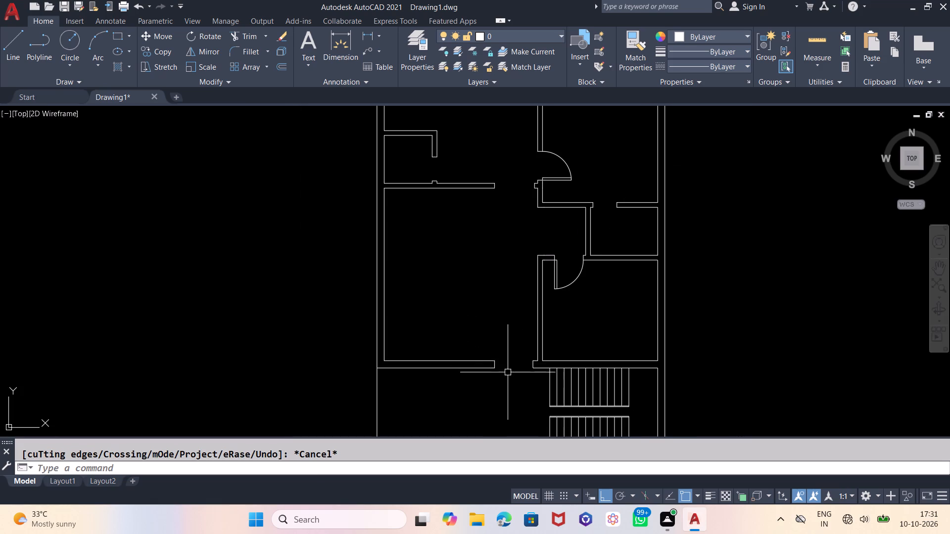
{"action": "left_click", "coordinate": [23, 53]}
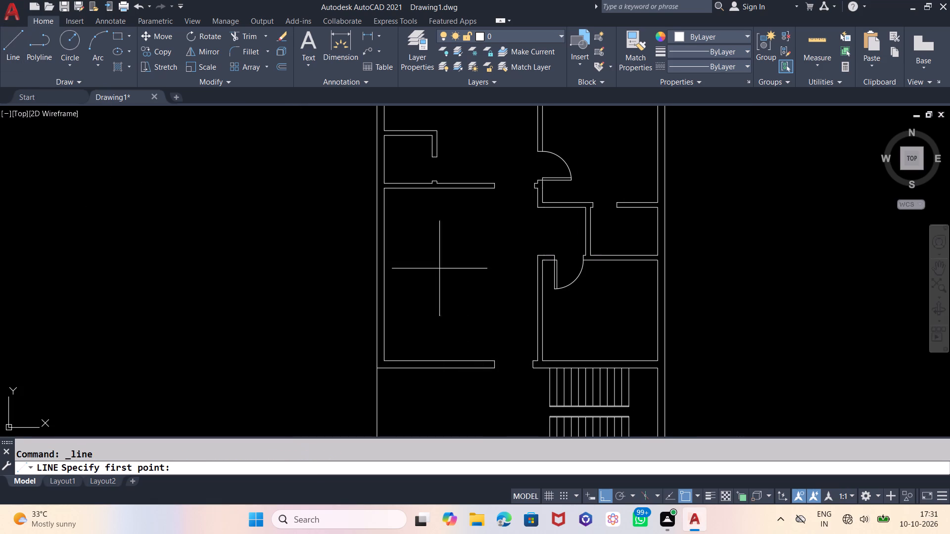
{"action": "middle_click_drag", "start_coordinate": [787, 203], "coordinate": [662, 236]}
{"action": "scroll", "coordinate": [497, 234], "scroll_direction": "down", "scroll_amount": 1}
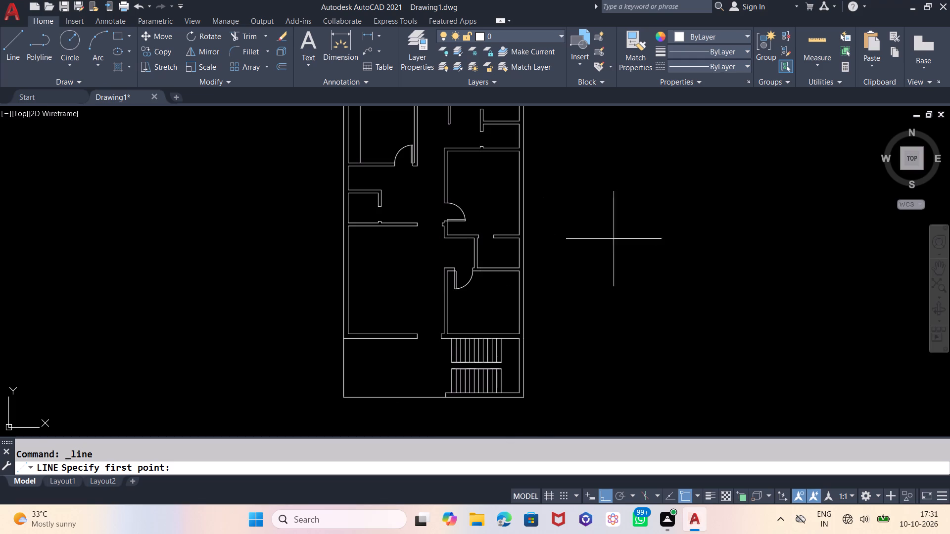
{"action": "middle_click_drag", "start_coordinate": [614, 219], "coordinate": [534, 264]}
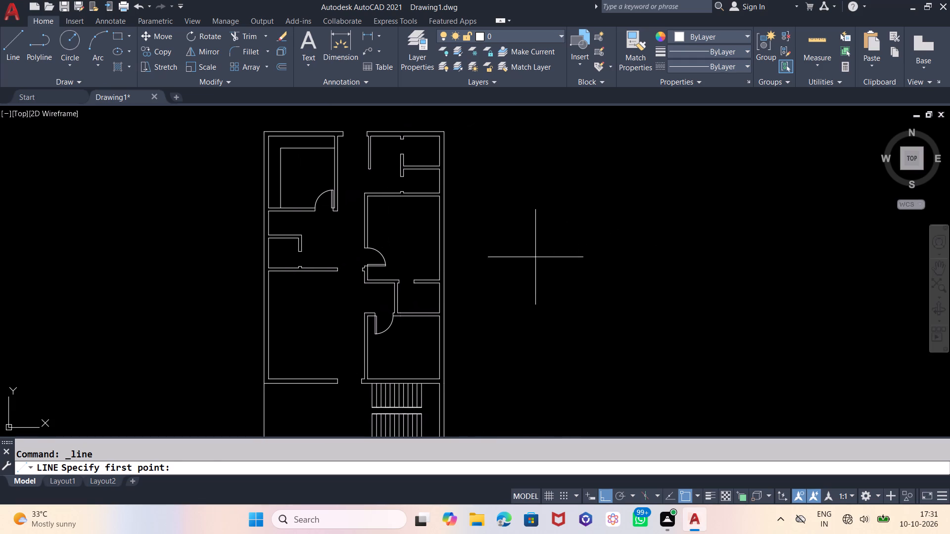
{"action": "left_click", "coordinate": [558, 238]}
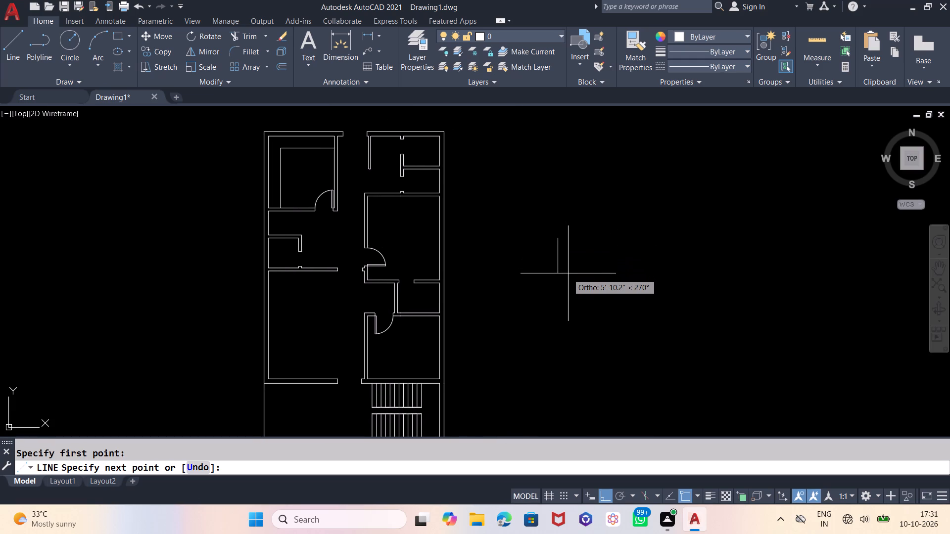
{"action": "type", "text": "30"}
{"action": "key", "text": "Return"}
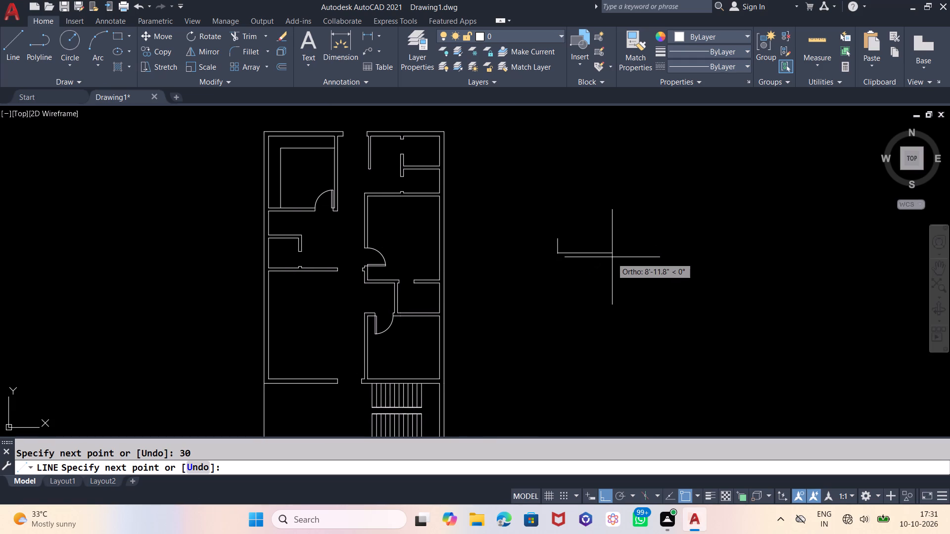
{"action": "type", "text": "30"}
{"action": "key", "text": "Return"}
{"action": "key", "text": "Escape"}
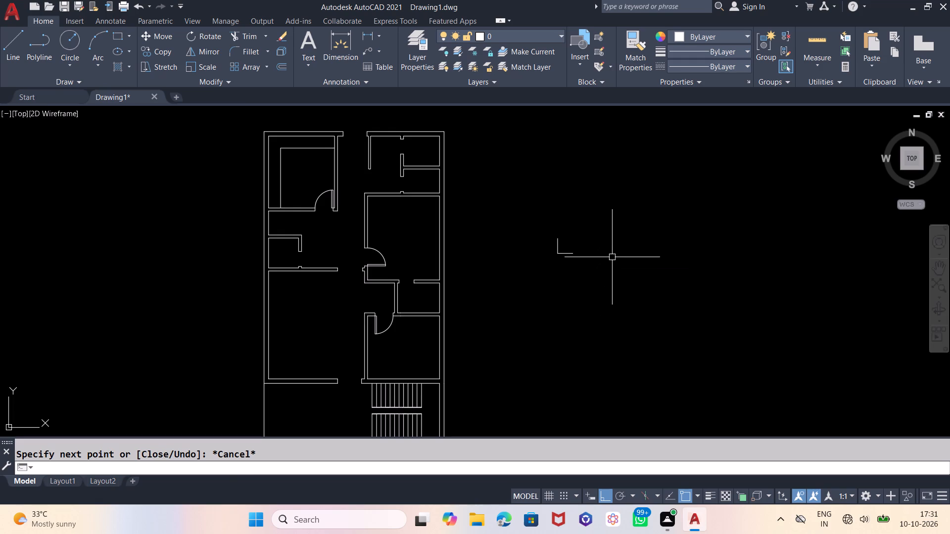
Offset the L's vertical line 3" to the right to form the door leaf's thickness.
{"action": "key", "text": "o"}
{"action": "key", "text": "Return"}
{"action": "key", "text": "3"}
{"action": "key", "text": "Return"}
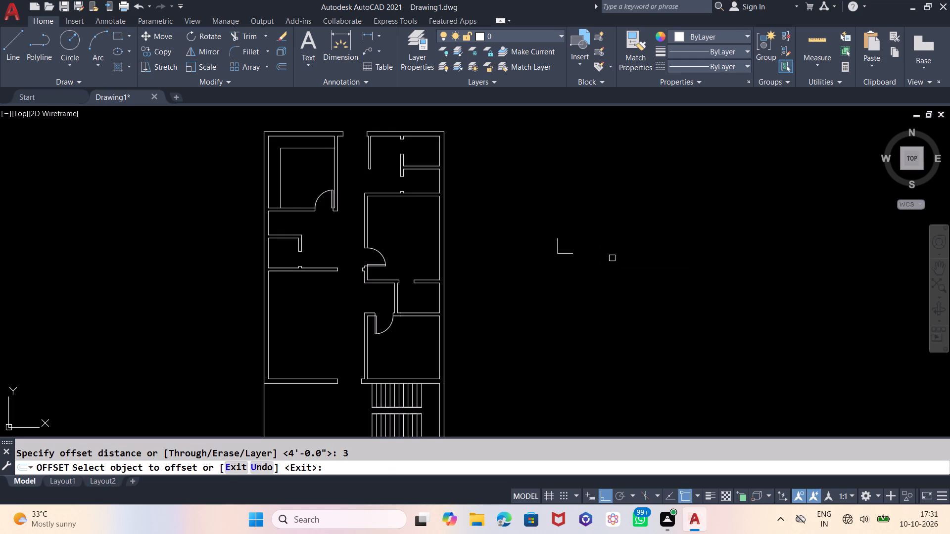
{"action": "scroll", "coordinate": [583, 247], "scroll_direction": "up", "scroll_amount": 3}
{"action": "left_click", "coordinate": [480, 236]}
{"action": "left_click", "coordinate": [522, 228]}
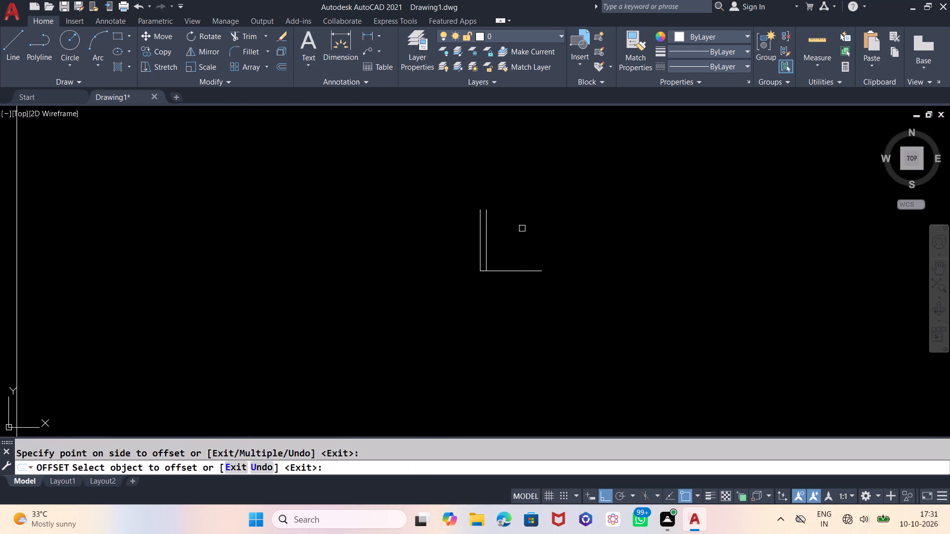
{"action": "key", "text": "Escape"}
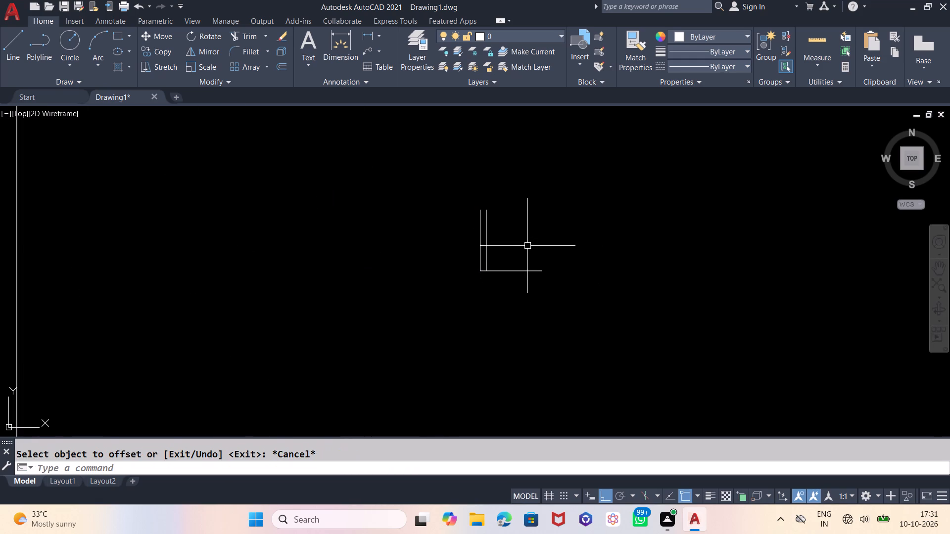
Draw the door swing arc from the horizontal line's free end to the vertical line's top, centred on the L's corner.
{"action": "key", "text": "a"}
{"action": "key", "text": "Return"}
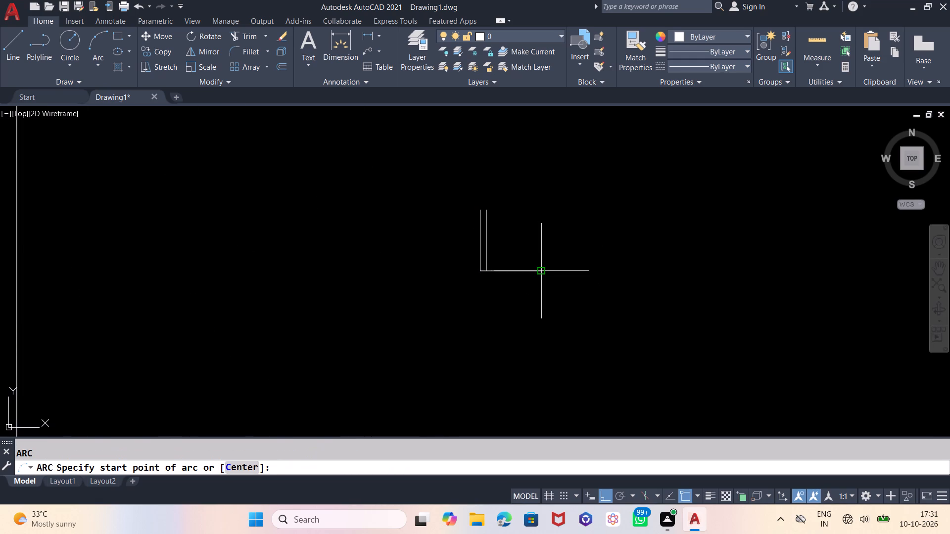
{"action": "left_click", "coordinate": [543, 274]}
{"action": "key", "text": "e"}
{"action": "left_click_drag", "start_coordinate": [476, 241], "coordinate": [476, 240]}
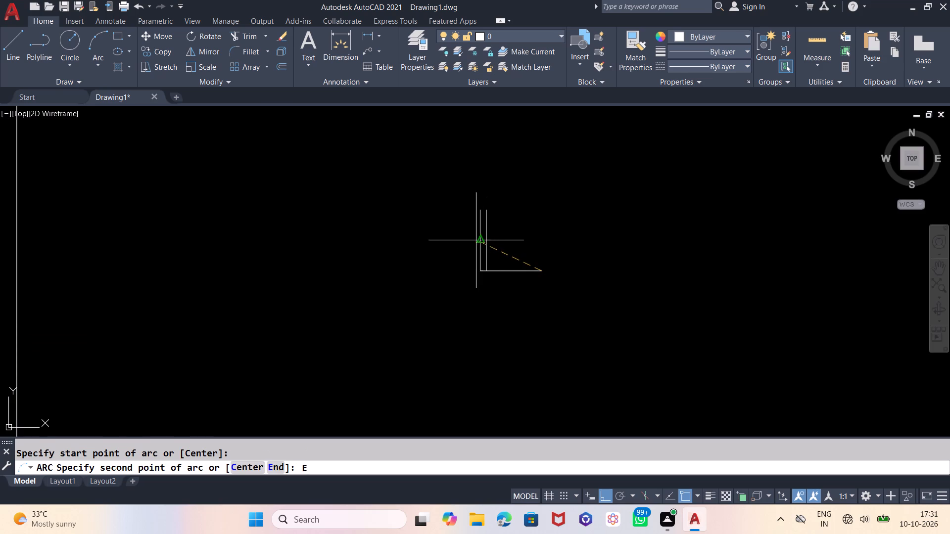
{"action": "key", "text": "Return"}
{"action": "left_click_drag", "start_coordinate": [476, 240], "coordinate": [474, 225]}
{"action": "left_click", "coordinate": [478, 208]}
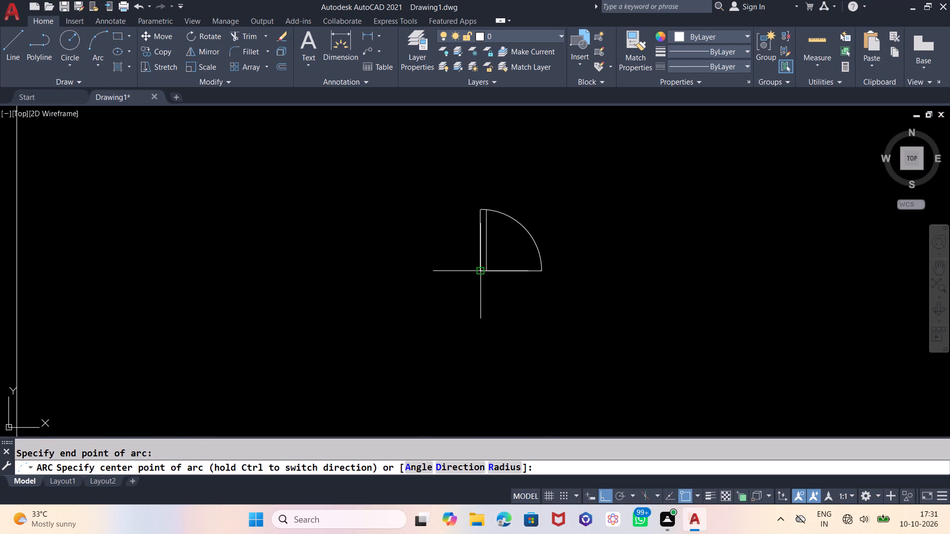
{"action": "left_click", "coordinate": [478, 270]}
{"action": "key", "text": "Escape"}
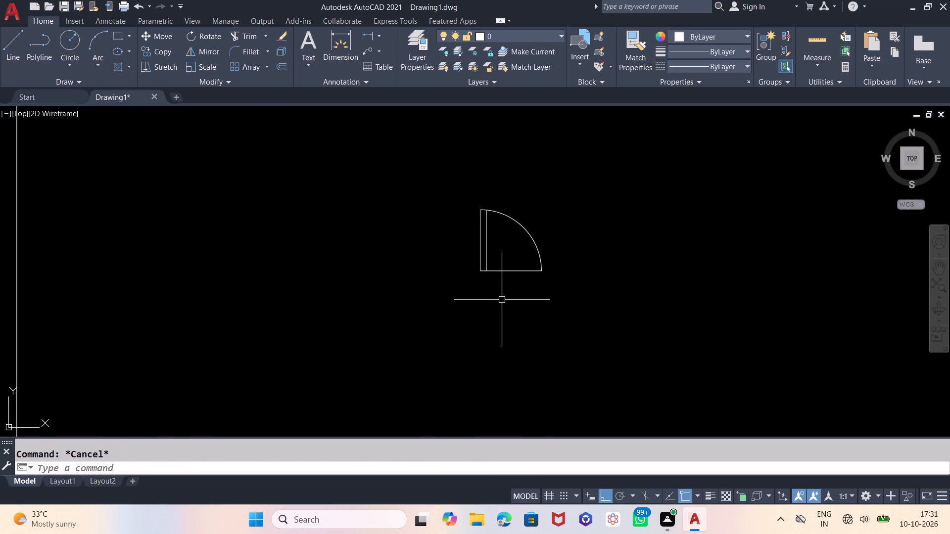
Trim away the horizontal base line between the door leaf and the end of the swing arc.
{"action": "type", "text": "TR"}
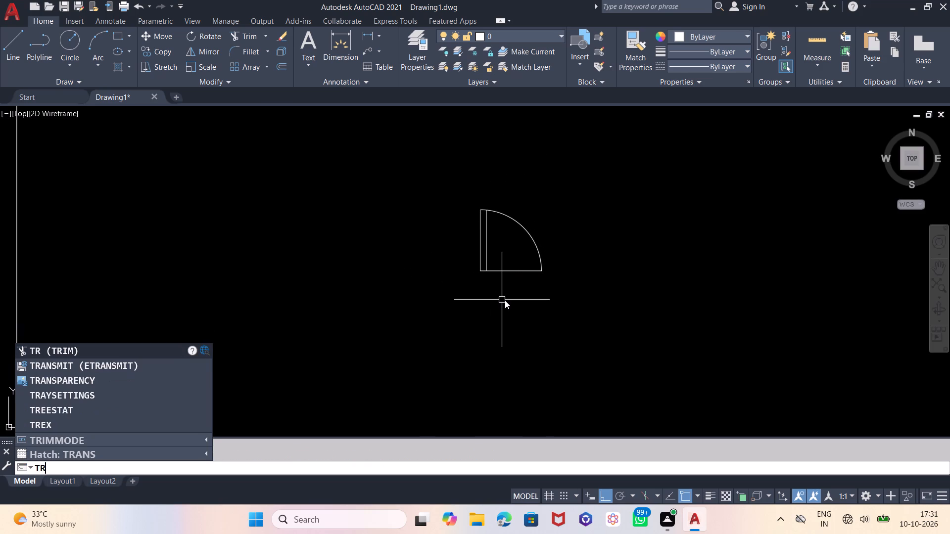
{"action": "key", "text": "Return"}
{"action": "left_click", "coordinate": [512, 288]}
{"action": "left_click", "coordinate": [512, 264]}
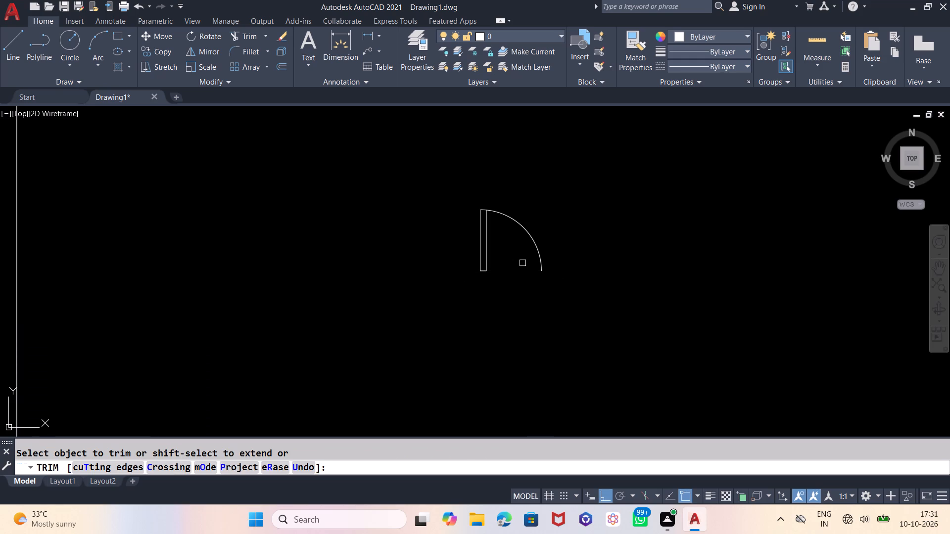
{"action": "key", "text": "Escape"}
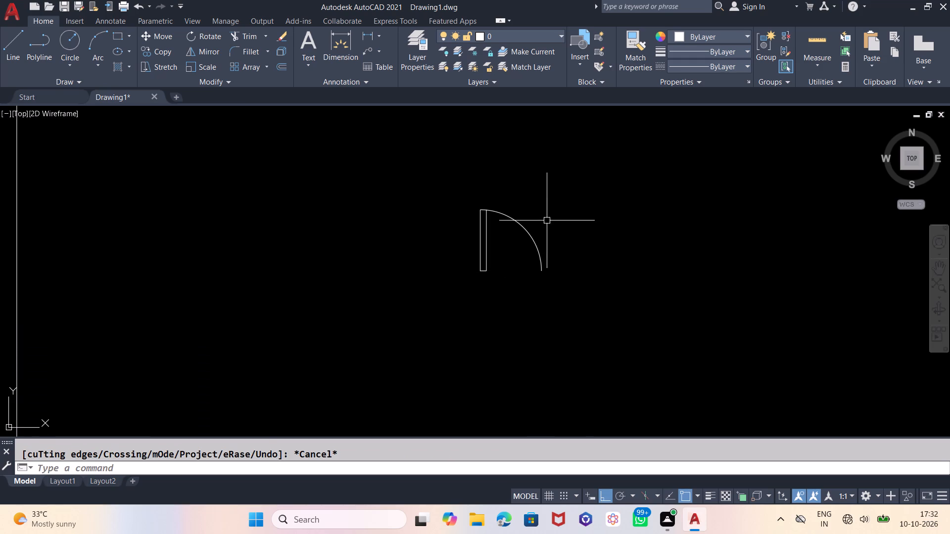
Mirror the 30" door symbol about a vertical line to its right, keeping the original.
{"action": "left_click_drag", "start_coordinate": [551, 172], "coordinate": [550, 181]}
{"action": "left_click", "coordinate": [424, 299]}
{"action": "key", "text": "m"}
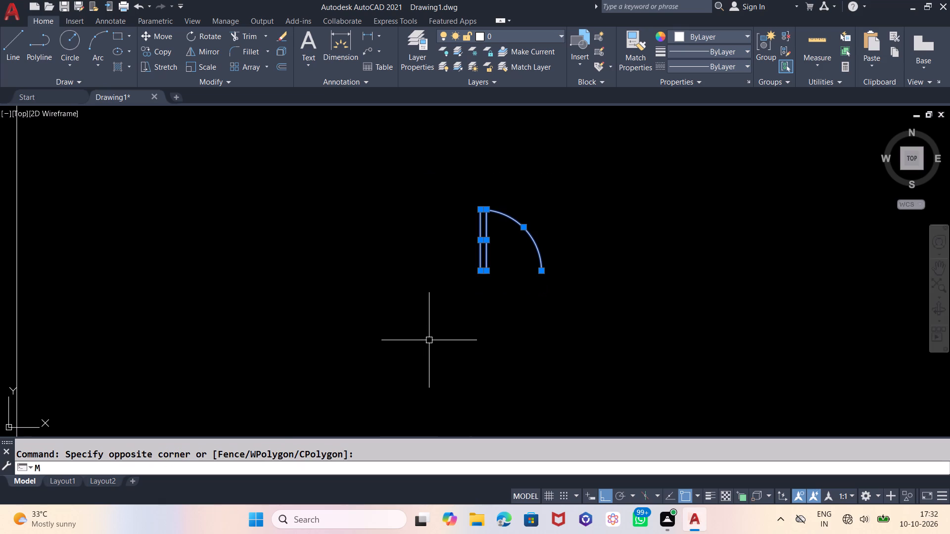
{"action": "key", "text": "i"}
{"action": "key", "text": "Return"}
{"action": "left_click", "coordinate": [571, 212]}
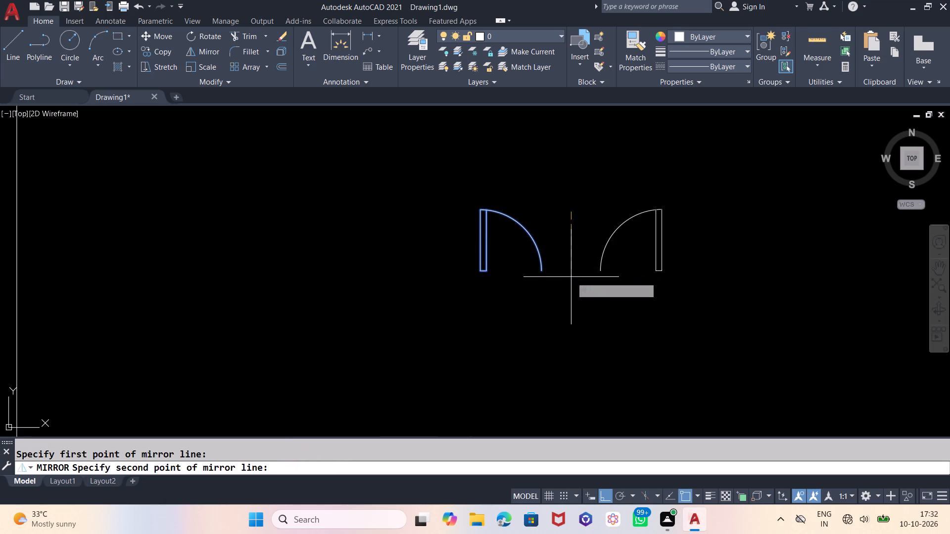
{"action": "left_click", "coordinate": [572, 290]}
{"action": "key", "text": "Return"}
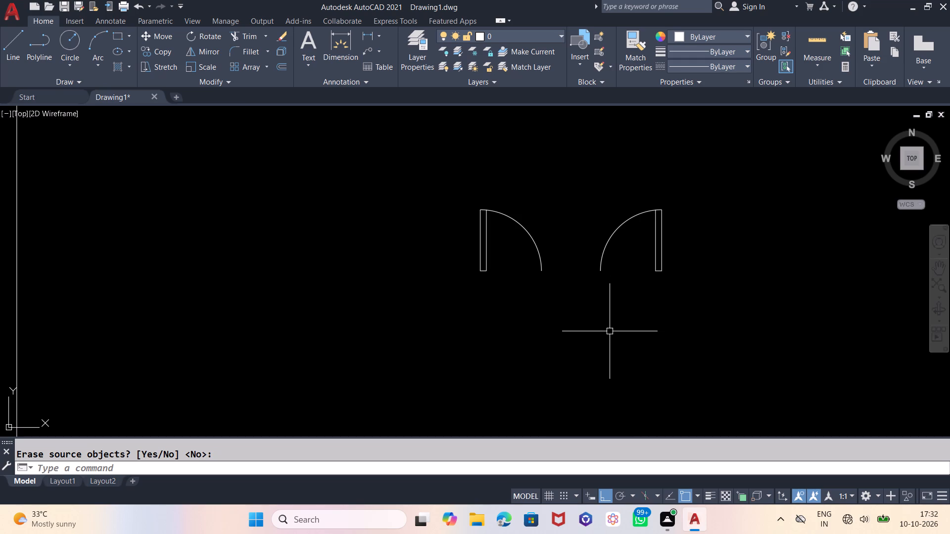
Copy the pair of 30" door symbols twice, placing one pair below and one pair above the originals.
{"action": "scroll", "coordinate": [561, 302], "scroll_direction": "down", "scroll_amount": 1}
{"action": "scroll", "coordinate": [686, 265], "scroll_direction": "down", "scroll_amount": 1}
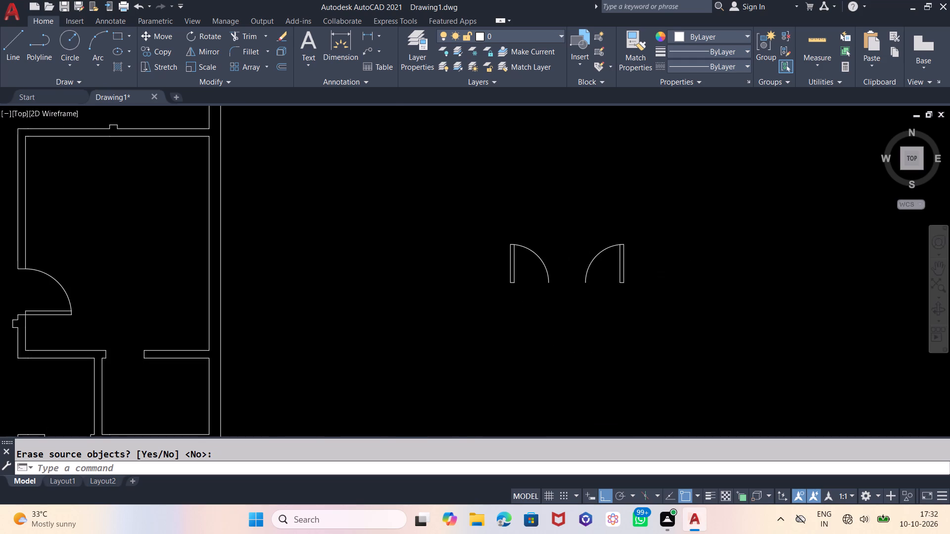
{"action": "scroll", "coordinate": [685, 270], "scroll_direction": "down", "scroll_amount": 1}
{"action": "middle_click_drag", "start_coordinate": [609, 339], "coordinate": [598, 305]}
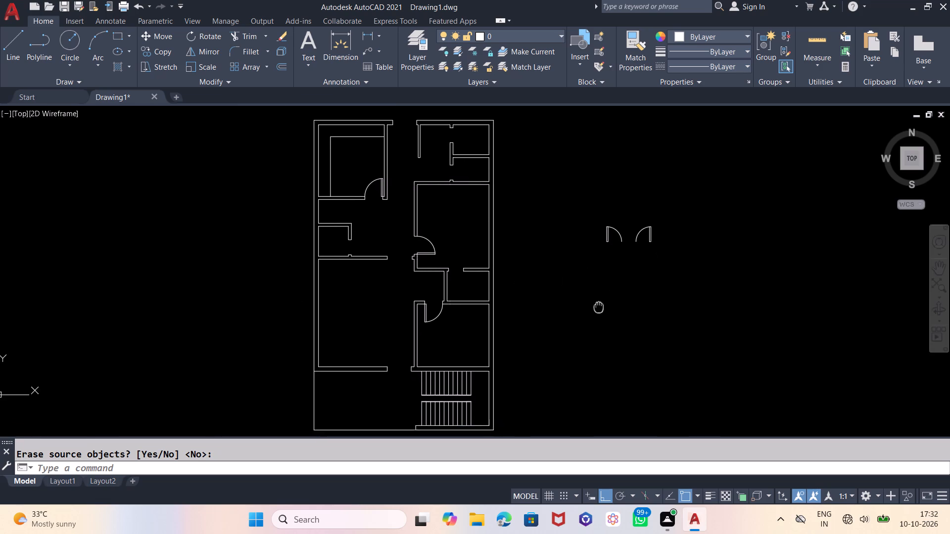
{"action": "middle_click_drag", "start_coordinate": [598, 305], "coordinate": [594, 307]}
{"action": "left_click_drag", "start_coordinate": [665, 202], "coordinate": [659, 208]}
{"action": "left_click", "coordinate": [574, 284]}
{"action": "key", "text": "c"}
{"action": "key", "text": "p"}
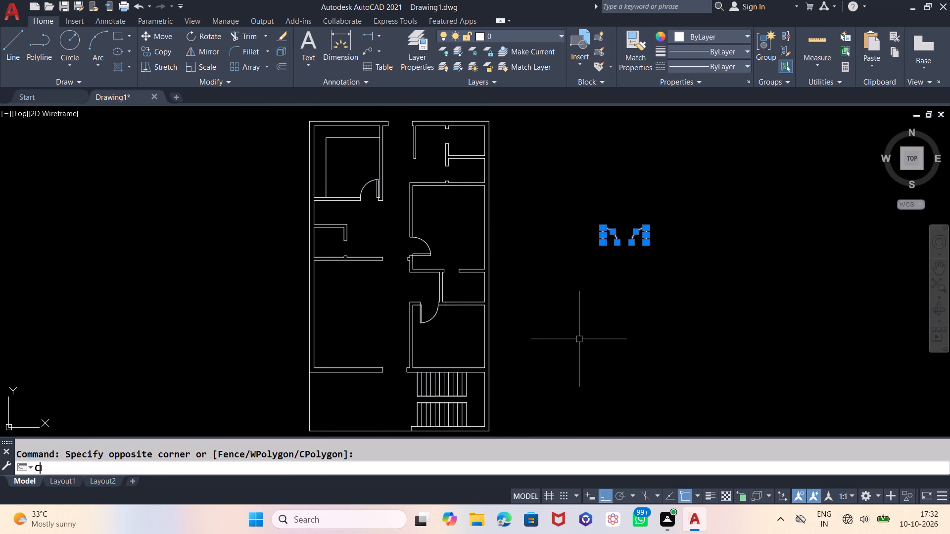
{"action": "key", "text": "Return"}
{"action": "left_click", "coordinate": [656, 335]}
{"action": "left_click", "coordinate": [662, 379]}
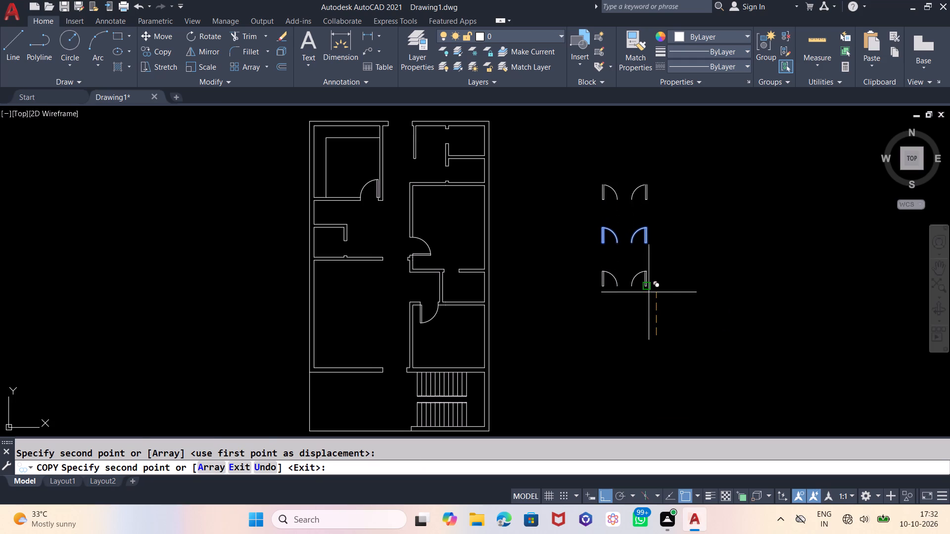
{"action": "left_click", "coordinate": [649, 292]}
{"action": "key", "text": "Escape"}
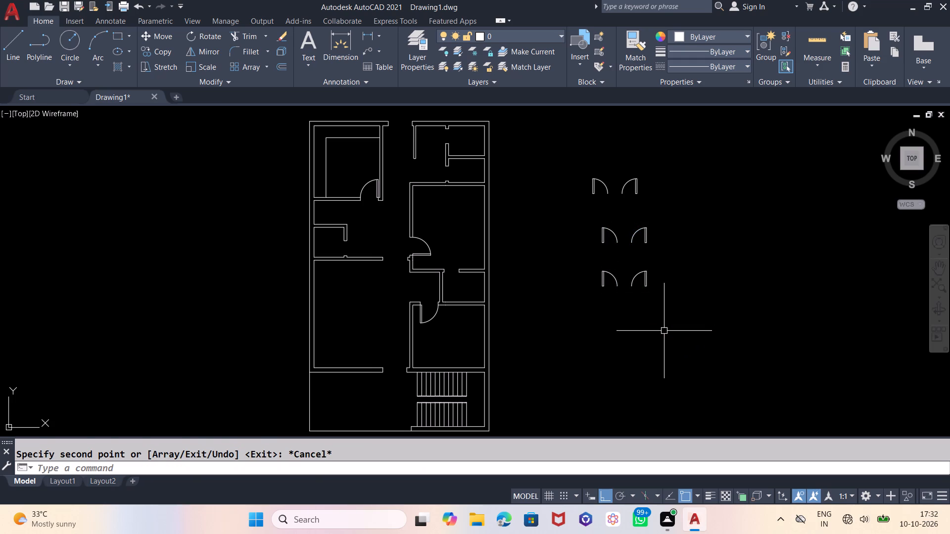
Select the right-hand door symbol of the lowest 30" pair.
{"action": "left_click", "coordinate": [657, 264]}
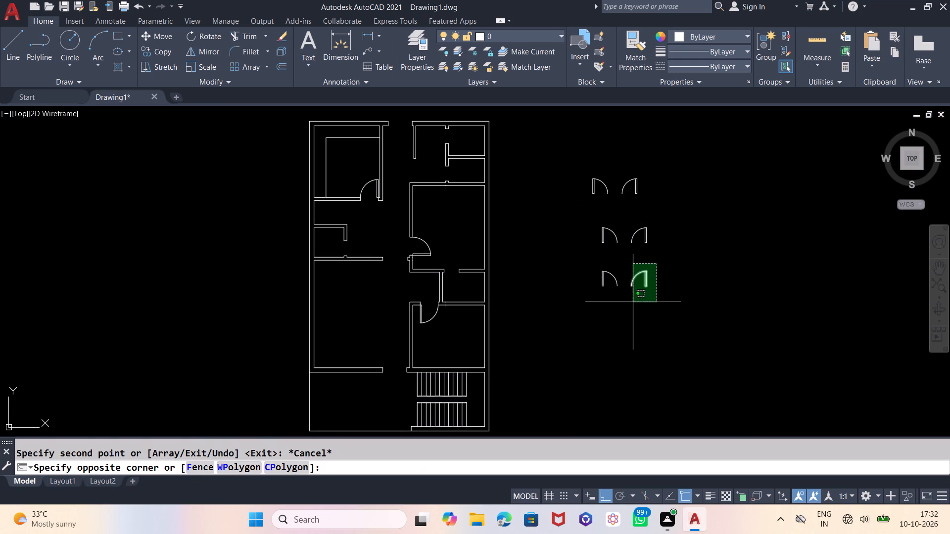
{"action": "left_click", "coordinate": [625, 311]}
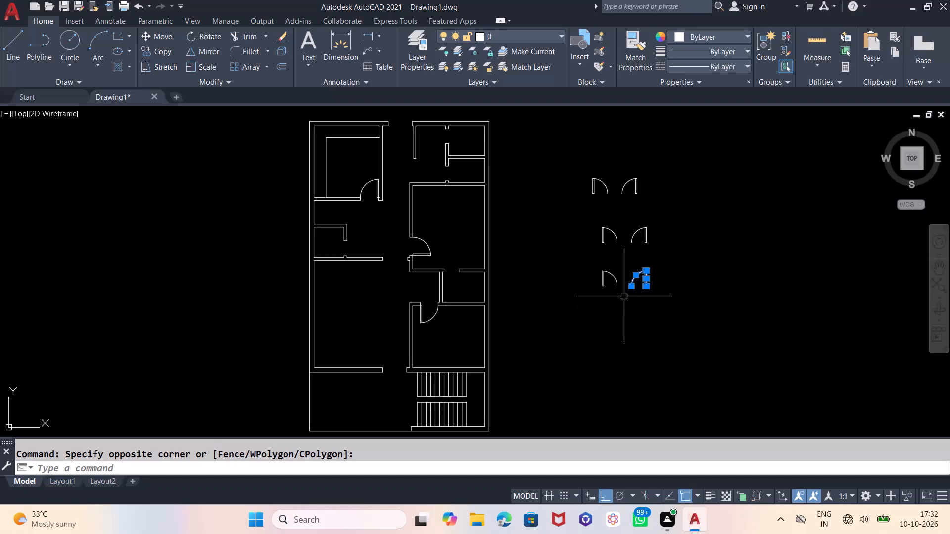
{"action": "scroll", "coordinate": [653, 164], "scroll_direction": "up", "scroll_amount": 1}
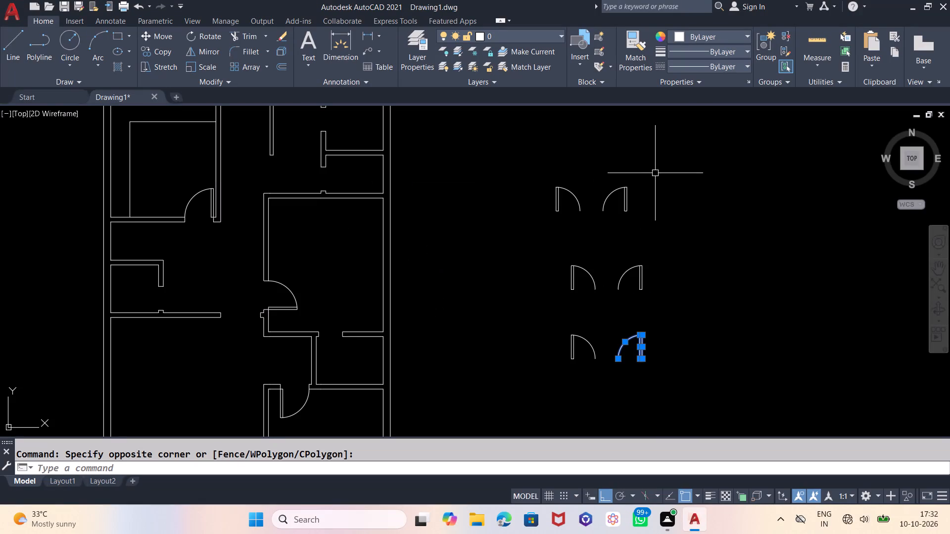
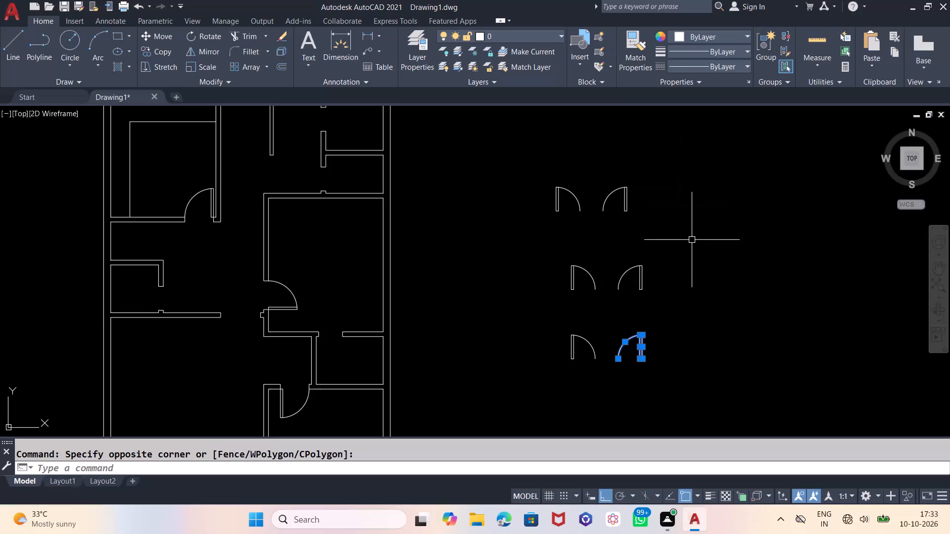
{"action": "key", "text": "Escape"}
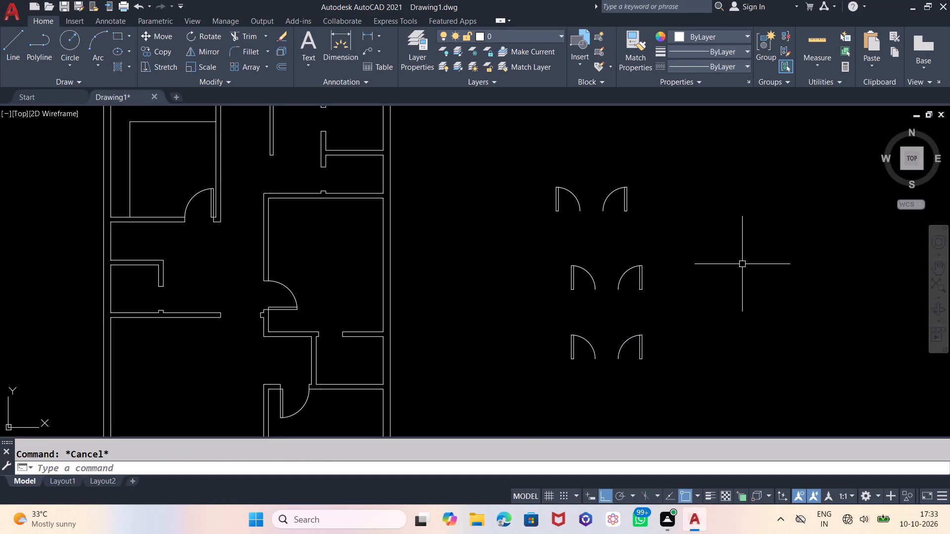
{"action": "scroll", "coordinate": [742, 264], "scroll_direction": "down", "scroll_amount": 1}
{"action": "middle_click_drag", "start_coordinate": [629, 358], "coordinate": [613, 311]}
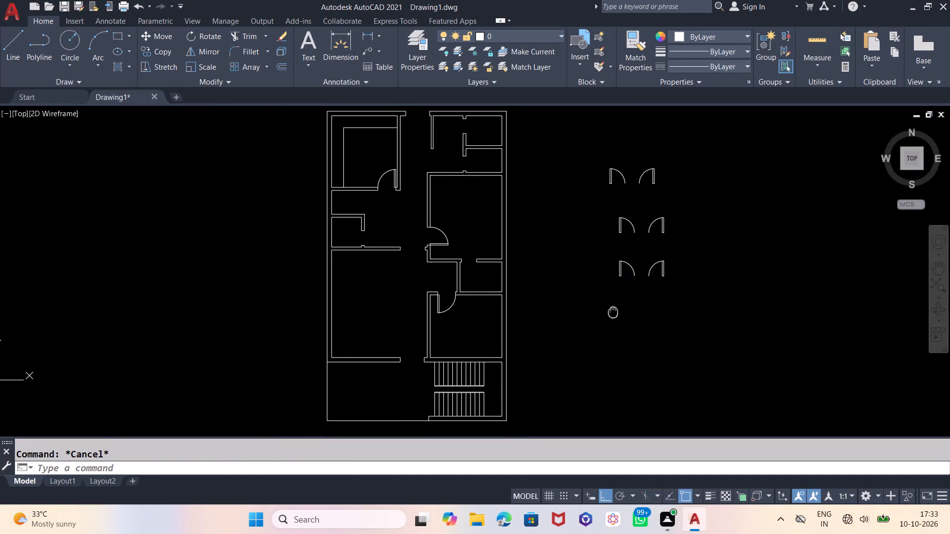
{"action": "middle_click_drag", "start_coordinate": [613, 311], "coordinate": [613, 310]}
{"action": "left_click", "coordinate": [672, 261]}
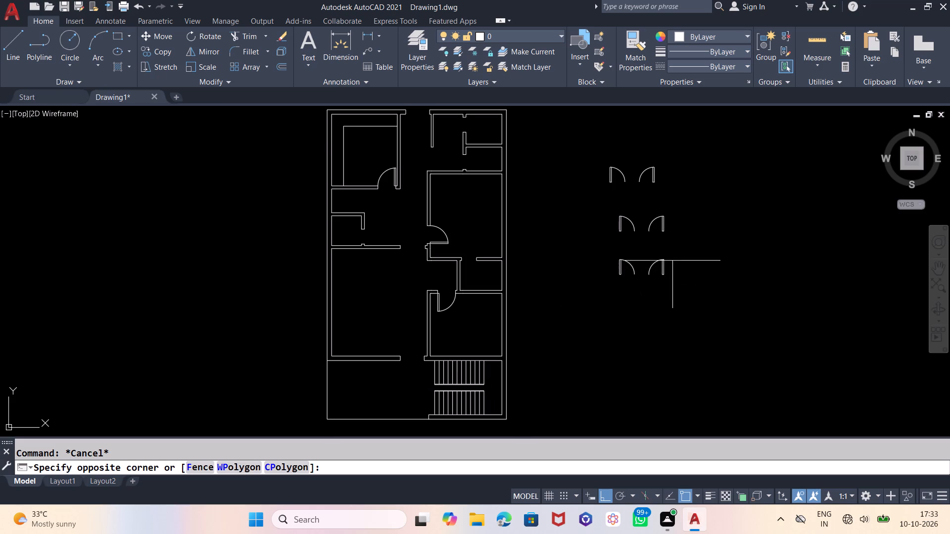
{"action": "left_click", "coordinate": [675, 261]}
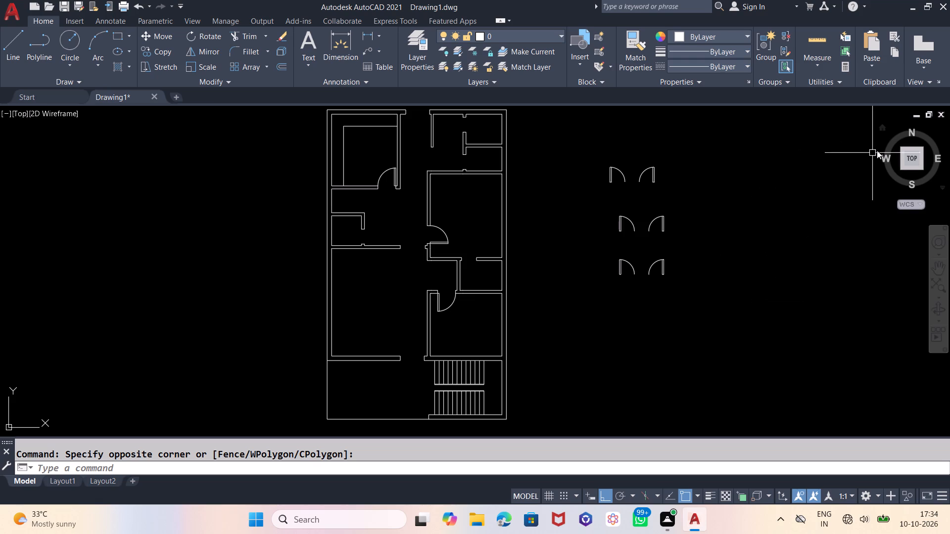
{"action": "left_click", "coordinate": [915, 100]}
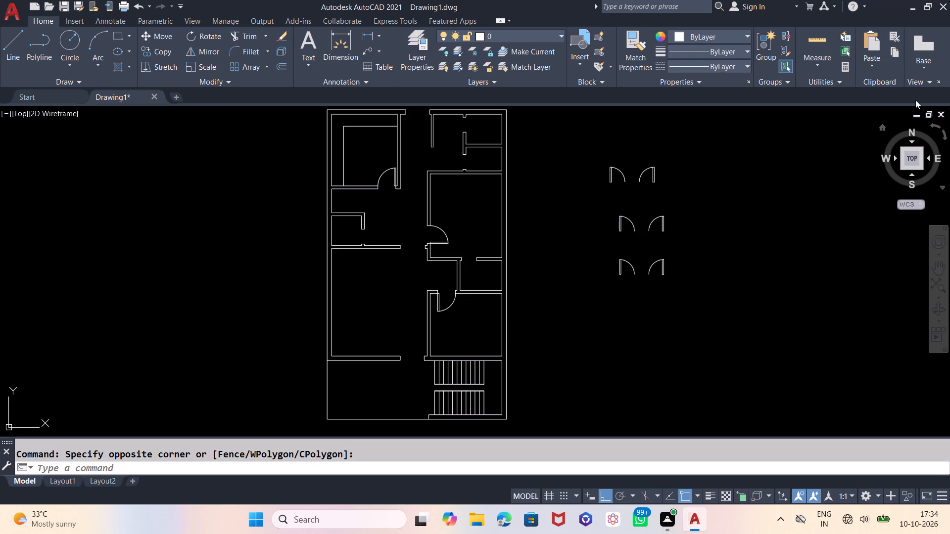
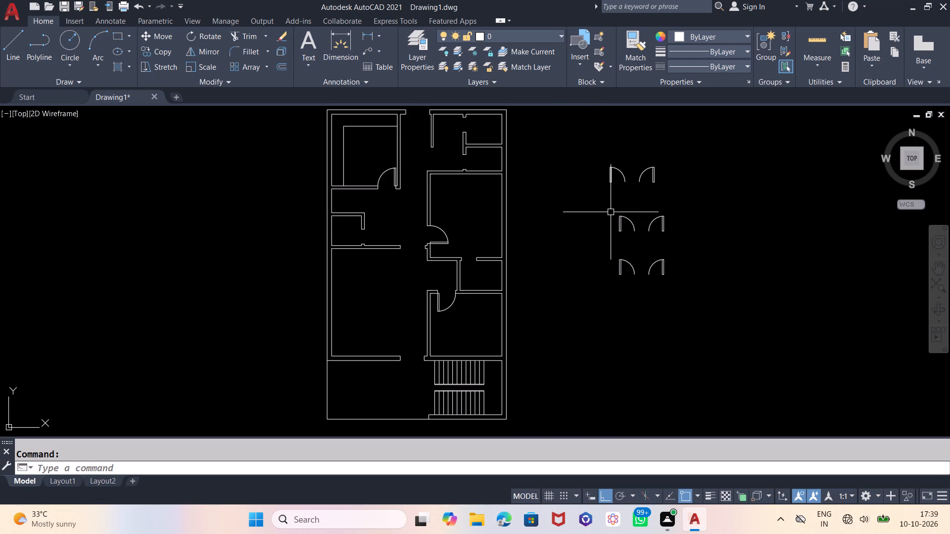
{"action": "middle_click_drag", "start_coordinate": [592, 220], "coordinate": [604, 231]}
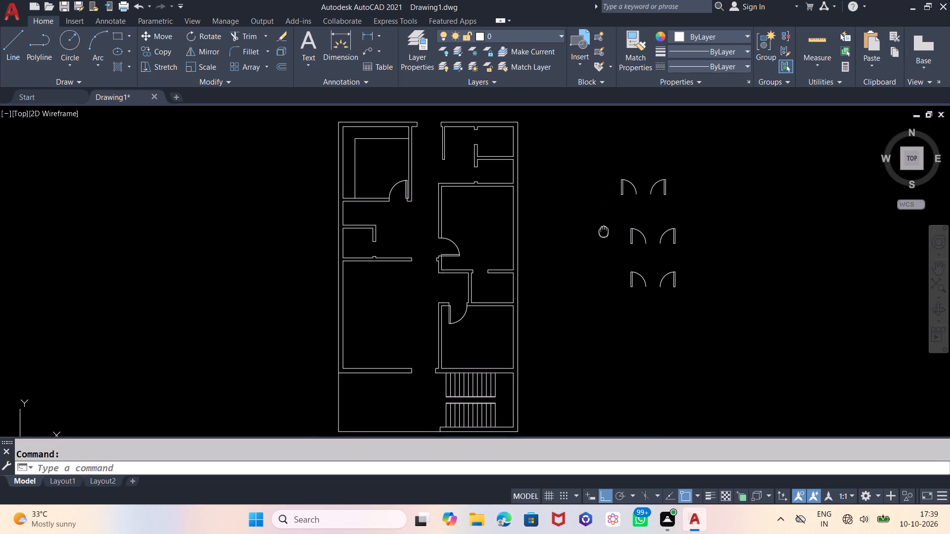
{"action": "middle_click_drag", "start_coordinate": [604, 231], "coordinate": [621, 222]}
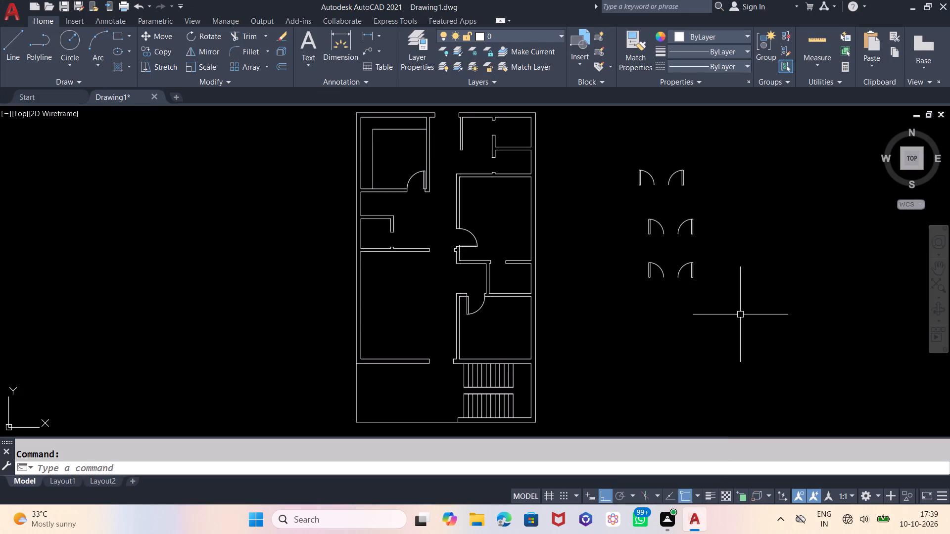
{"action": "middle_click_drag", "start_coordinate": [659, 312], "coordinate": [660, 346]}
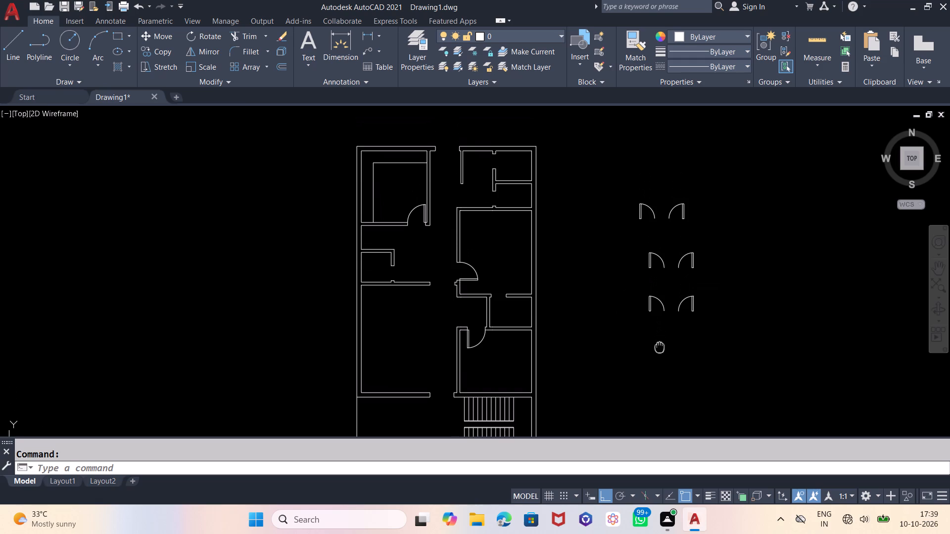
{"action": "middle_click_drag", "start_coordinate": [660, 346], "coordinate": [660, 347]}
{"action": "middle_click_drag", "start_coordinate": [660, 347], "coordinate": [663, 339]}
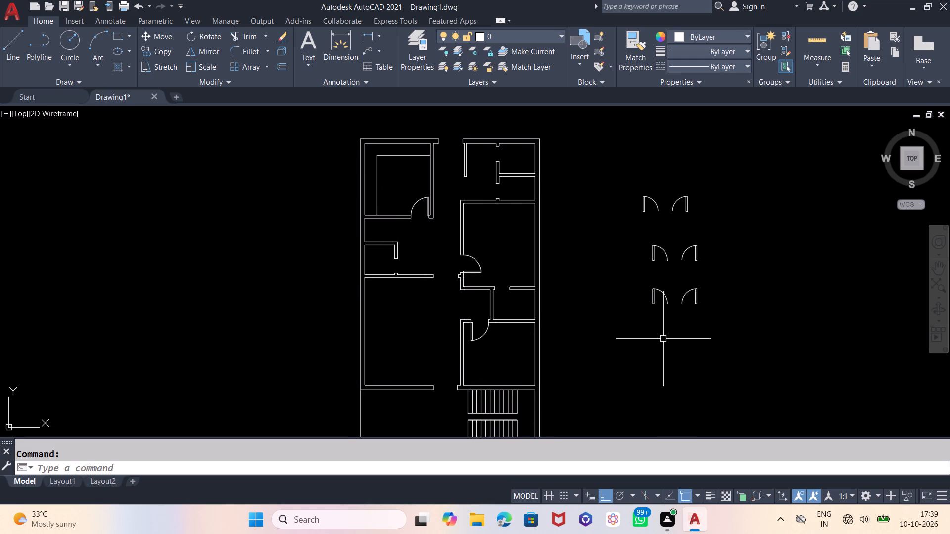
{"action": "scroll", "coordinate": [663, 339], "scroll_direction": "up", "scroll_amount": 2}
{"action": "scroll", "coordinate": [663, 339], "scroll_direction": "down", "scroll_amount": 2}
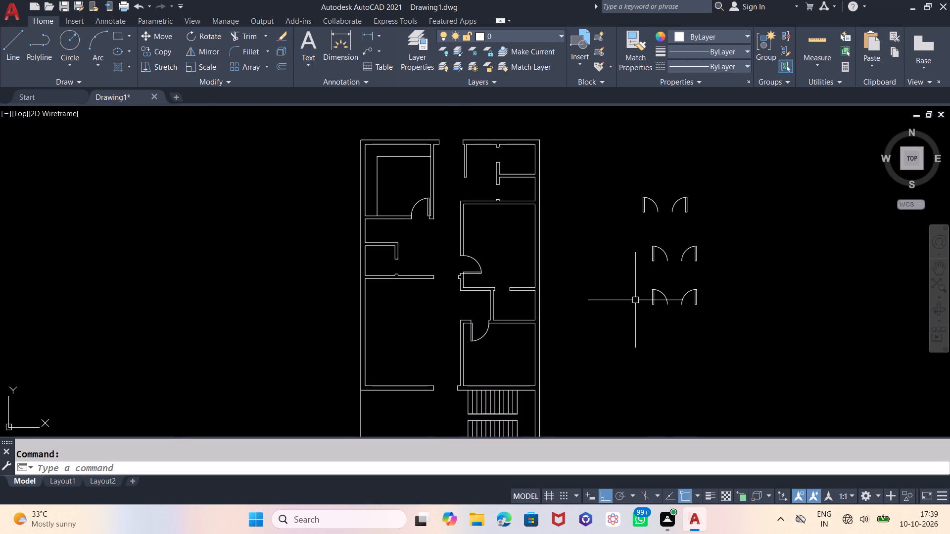
Rotate the right-hand door symbol in the bottom row of spare doors by 270°.
{"action": "left_click", "coordinate": [708, 279]}
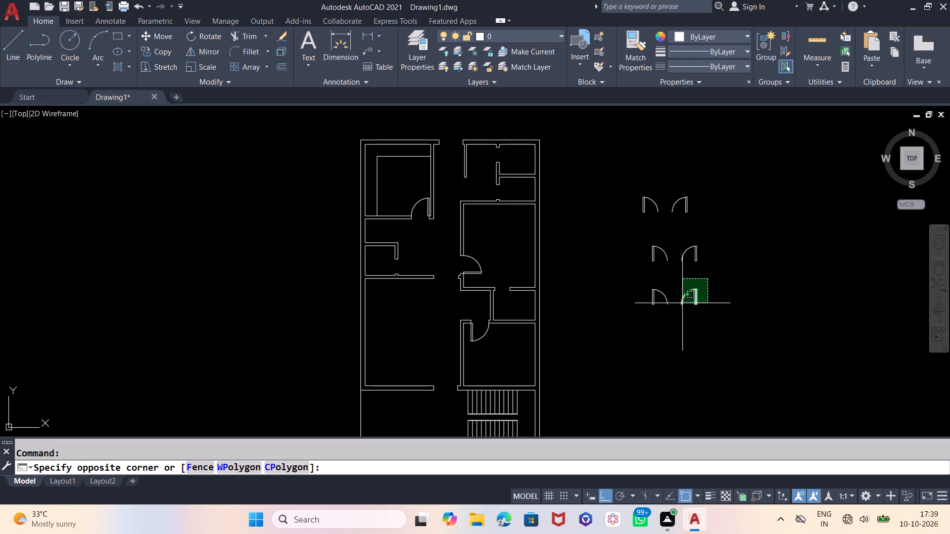
{"action": "left_click", "coordinate": [679, 308]}
{"action": "type", "text": "RO"}
{"action": "key", "text": "Return"}
{"action": "left_click_drag", "start_coordinate": [744, 319], "coordinate": [740, 325]}
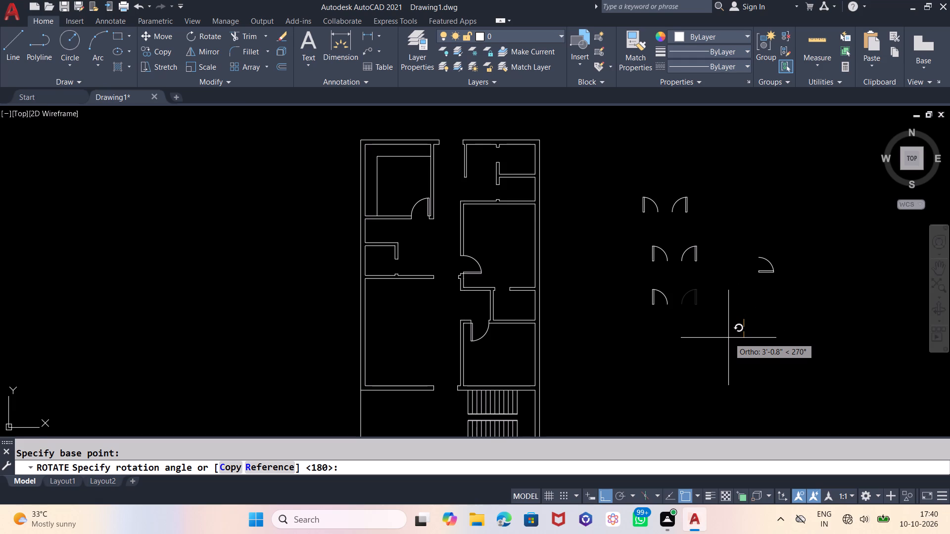
{"action": "left_click", "coordinate": [728, 338]}
Rotate the remaining door symbol in the bottom row of spare doors by 90°.
{"action": "left_click", "coordinate": [688, 288]}
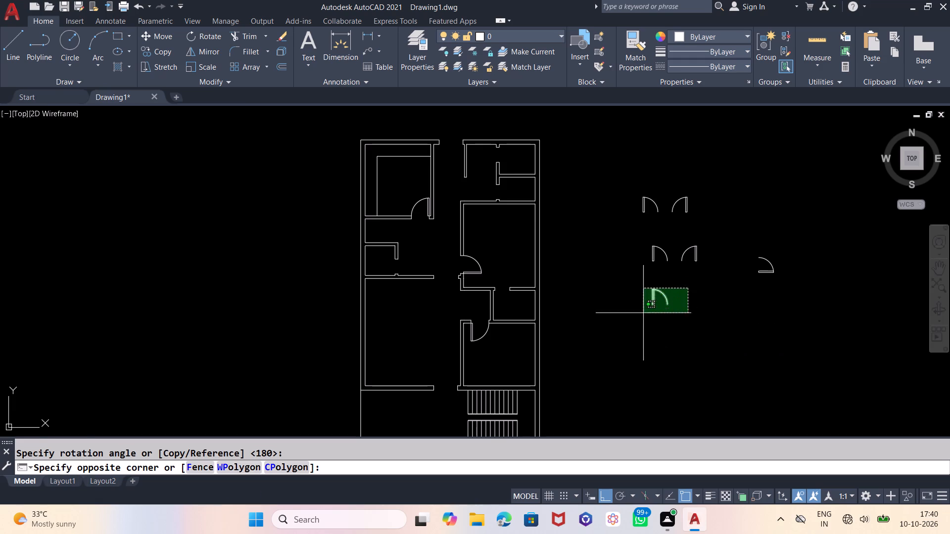
{"action": "left_click", "coordinate": [643, 314]}
{"action": "type", "text": "RO"}
{"action": "key", "text": "Return"}
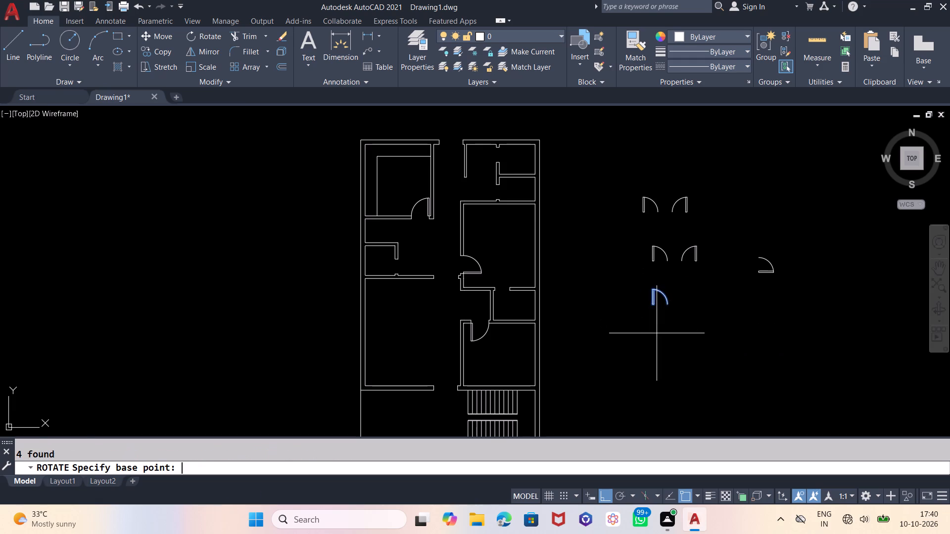
{"action": "left_click", "coordinate": [657, 337]}
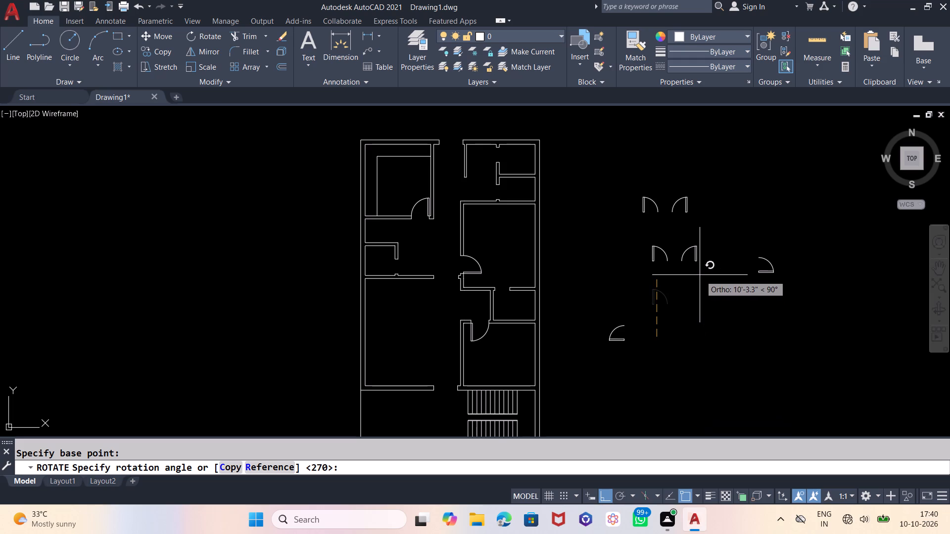
{"action": "left_click", "coordinate": [700, 275]}
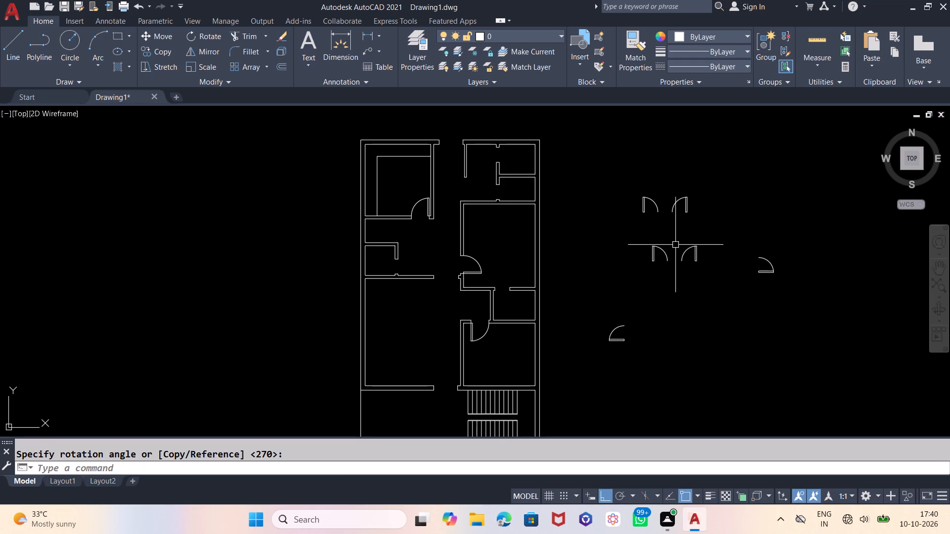
Rotate the right-hand door symbol in the second row of spare doors by 180°.
{"action": "left_click", "coordinate": [706, 240]}
{"action": "left_click", "coordinate": [677, 266]}
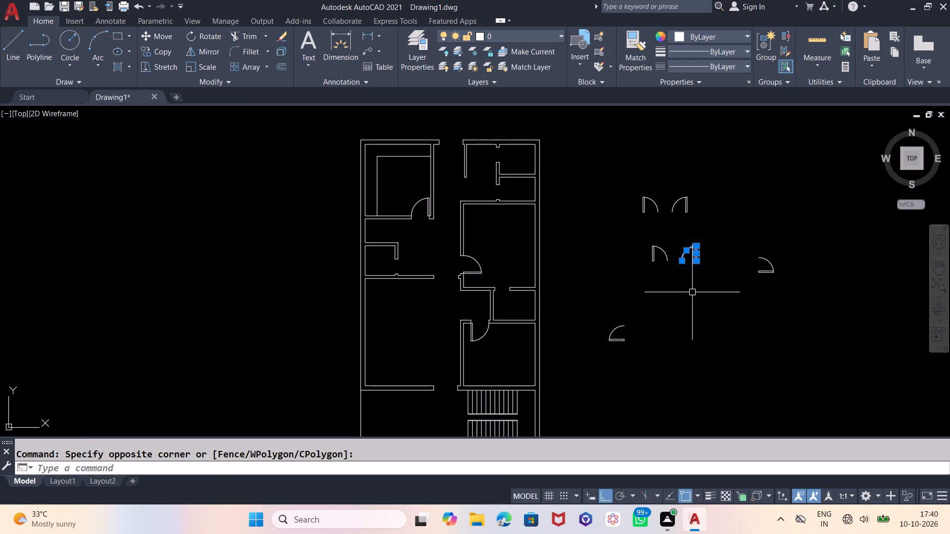
{"action": "type", "text": "RO"}
{"action": "key", "text": "Return"}
{"action": "left_click", "coordinate": [710, 310]}
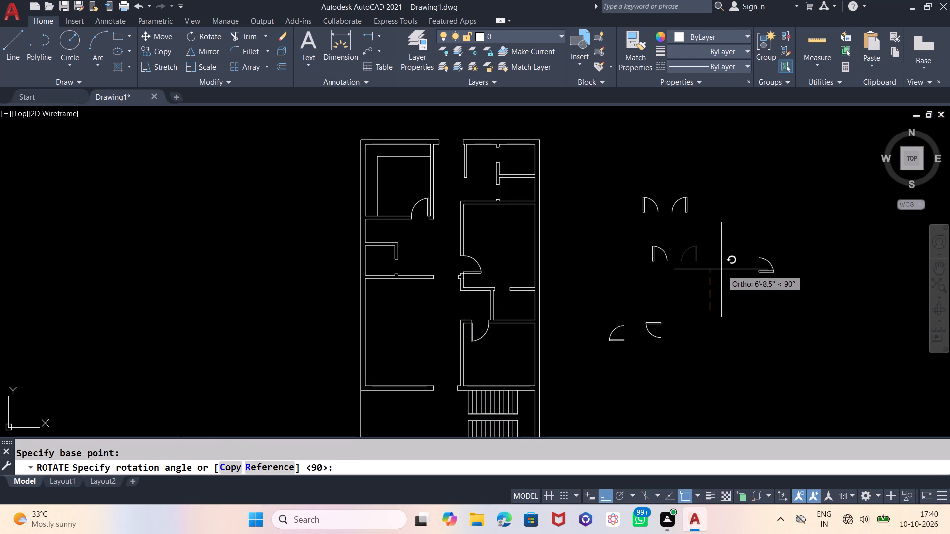
{"action": "left_click", "coordinate": [613, 269]}
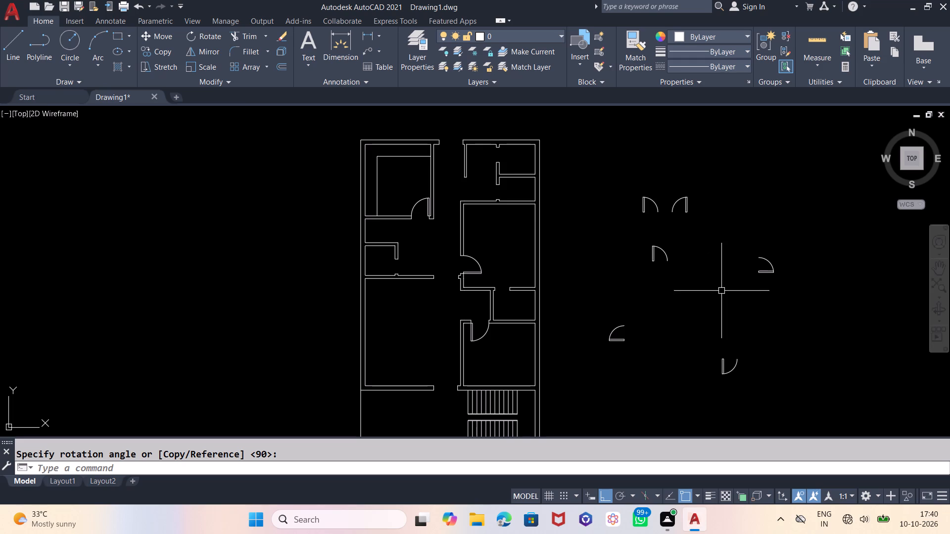
Rotate the remaining left-hand door symbol in the second row of spare doors by 270°.
{"action": "left_click", "coordinate": [682, 240]}
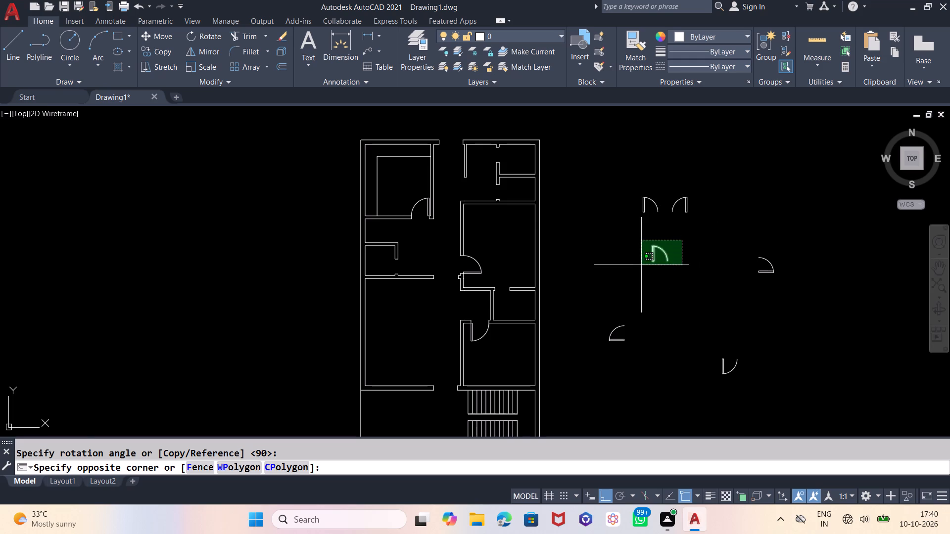
{"action": "left_click", "coordinate": [640, 266]}
{"action": "type", "text": "RO"}
{"action": "key", "text": "Return"}
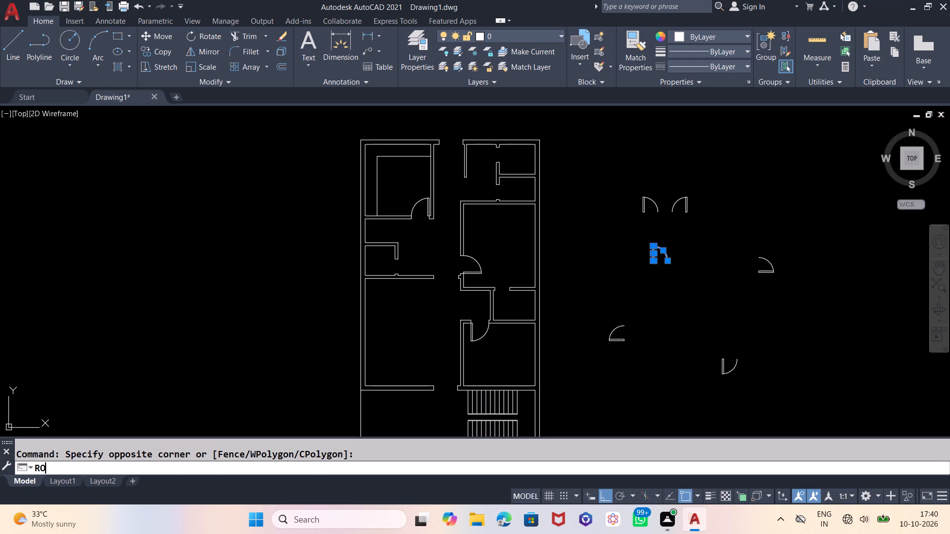
{"action": "left_click", "coordinate": [656, 283]}
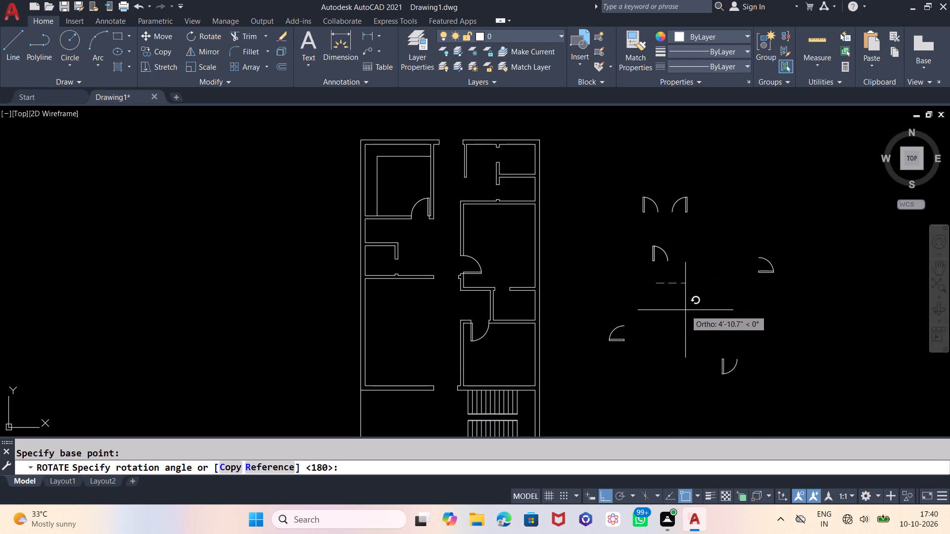
{"action": "left_click", "coordinate": [683, 330]}
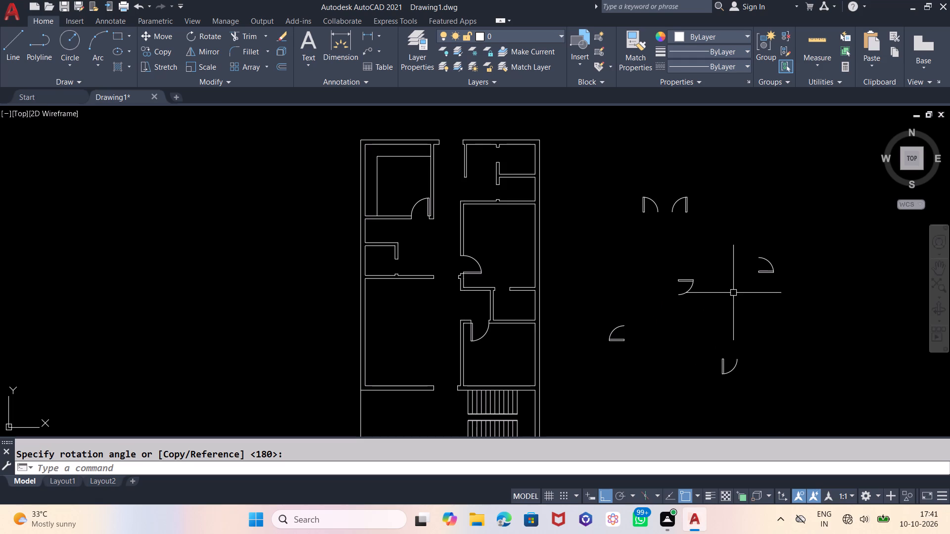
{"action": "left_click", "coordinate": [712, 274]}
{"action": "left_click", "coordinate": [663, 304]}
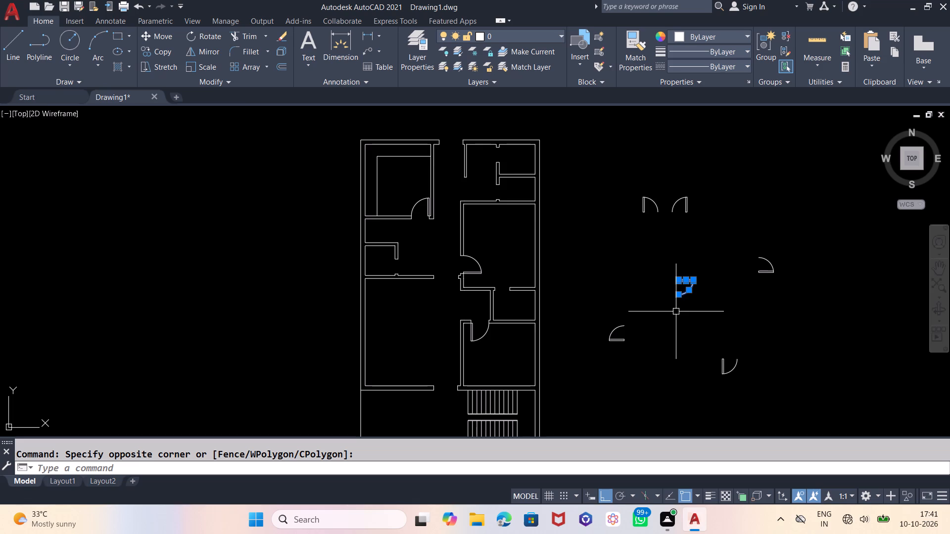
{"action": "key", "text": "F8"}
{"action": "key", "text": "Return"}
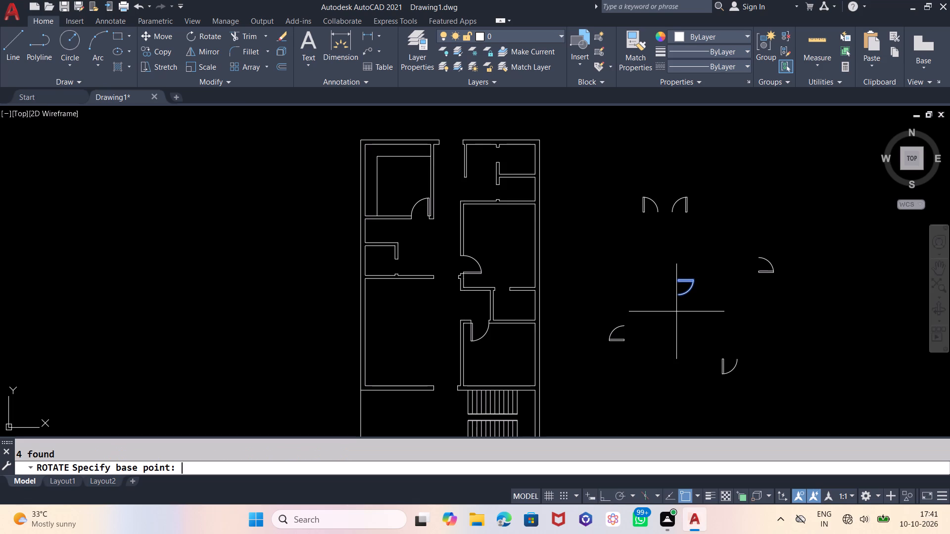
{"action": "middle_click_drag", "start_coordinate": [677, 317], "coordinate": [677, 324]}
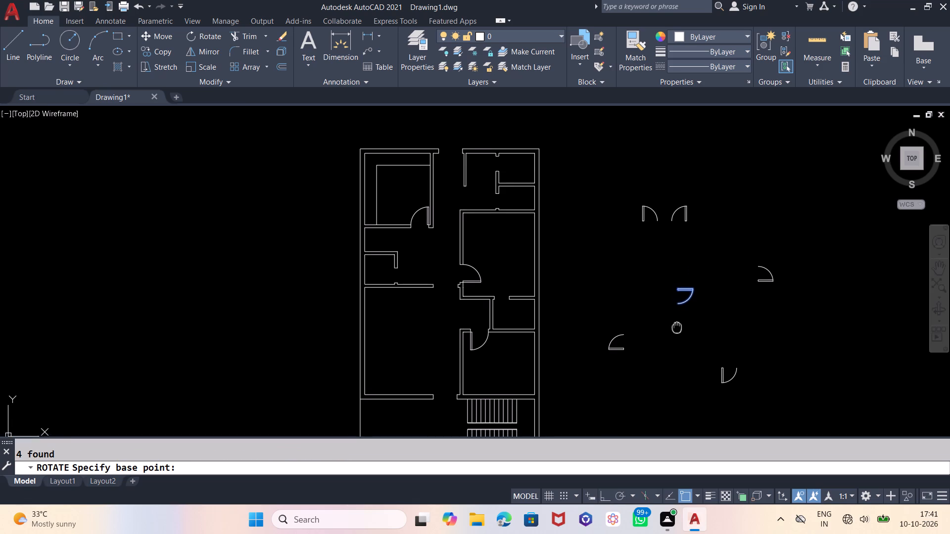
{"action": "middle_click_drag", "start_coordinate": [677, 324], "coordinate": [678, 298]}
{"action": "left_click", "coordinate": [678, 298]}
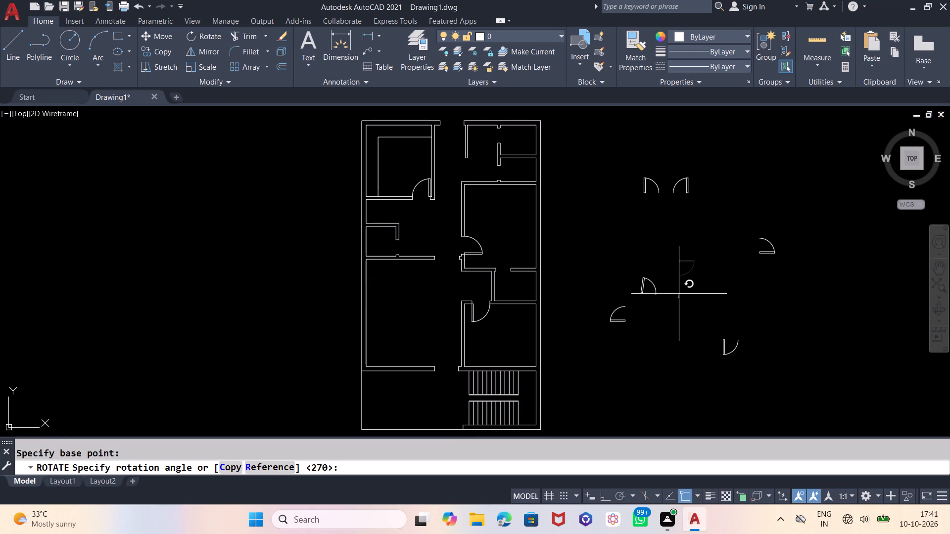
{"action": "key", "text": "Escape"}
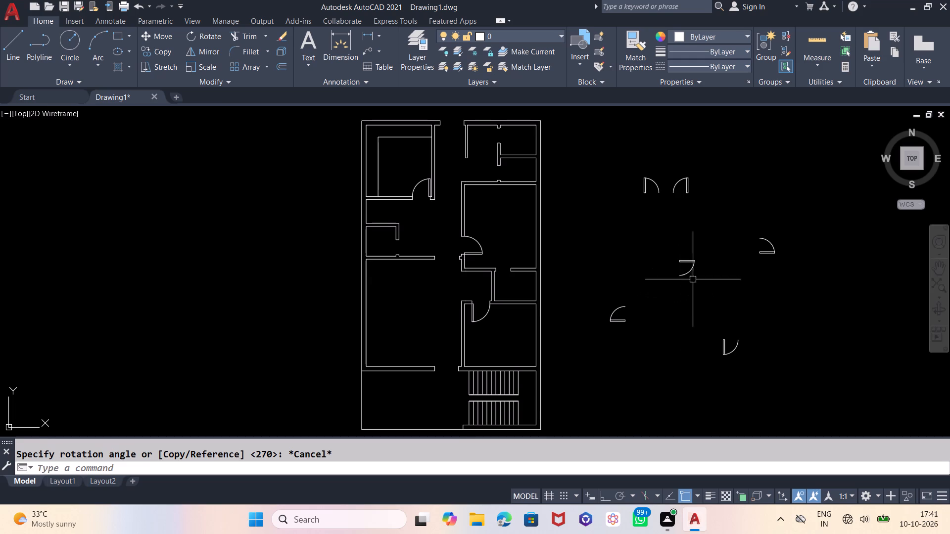
Move the spare door with its leaf above the arc by its hinge corner to the upper jamb of the top-right small room's opening.
{"action": "left_click", "coordinate": [711, 250]}
{"action": "left_click", "coordinate": [670, 279]}
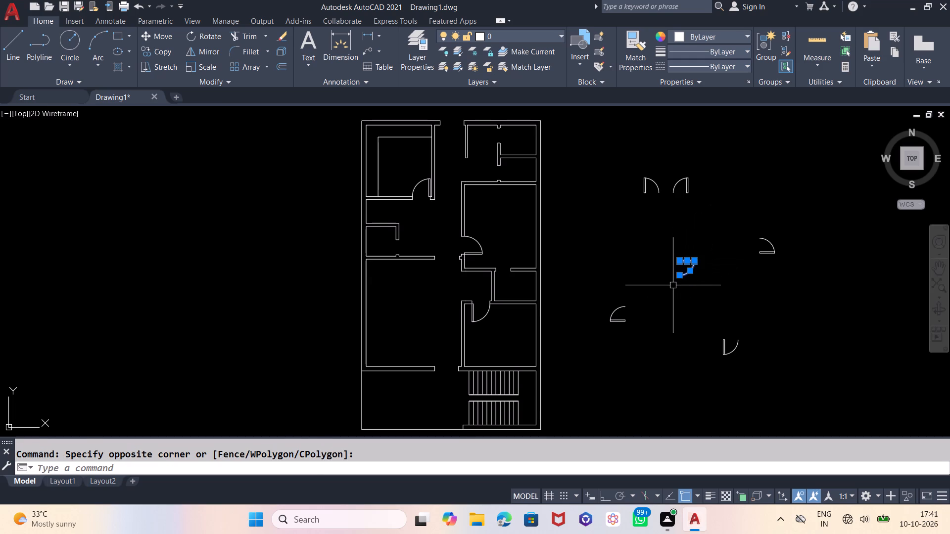
{"action": "key", "text": "m"}
{"action": "key", "text": "Return"}
{"action": "scroll", "coordinate": [678, 259], "scroll_direction": "up", "scroll_amount": 3}
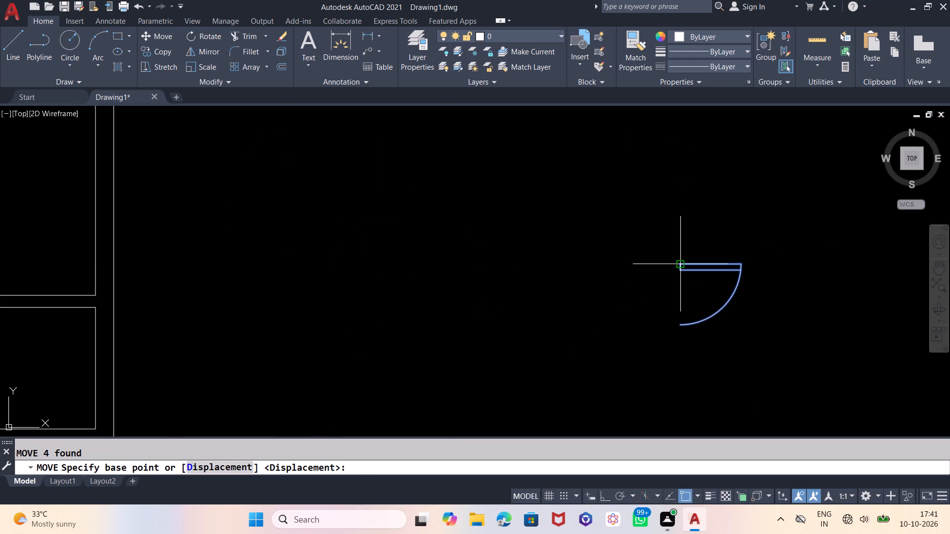
{"action": "left_click", "coordinate": [681, 266]}
{"action": "scroll", "coordinate": [729, 245], "scroll_direction": "down", "scroll_amount": 2}
{"action": "scroll", "coordinate": [684, 255], "scroll_direction": "down", "scroll_amount": 3}
{"action": "scroll", "coordinate": [620, 202], "scroll_direction": "up", "scroll_amount": 3}
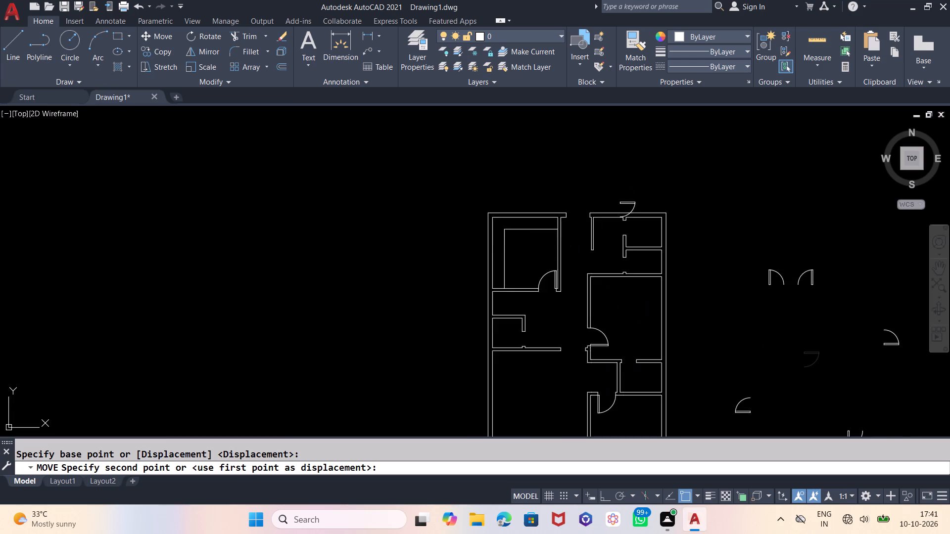
{"action": "scroll", "coordinate": [634, 231], "scroll_direction": "up", "scroll_amount": 3}
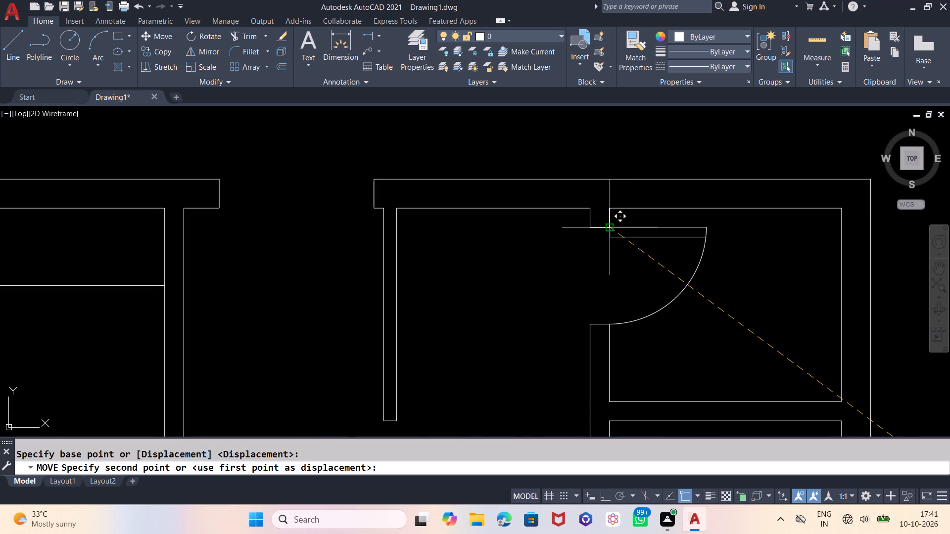
{"action": "left_click", "coordinate": [612, 228]}
Move the spare door rotated 270° from the bottom row to the lower jamb of the second small room's opening, below the top-right one.
{"action": "scroll", "coordinate": [650, 188], "scroll_direction": "down", "scroll_amount": 3}
{"action": "scroll", "coordinate": [524, 185], "scroll_direction": "down", "scroll_amount": 1}
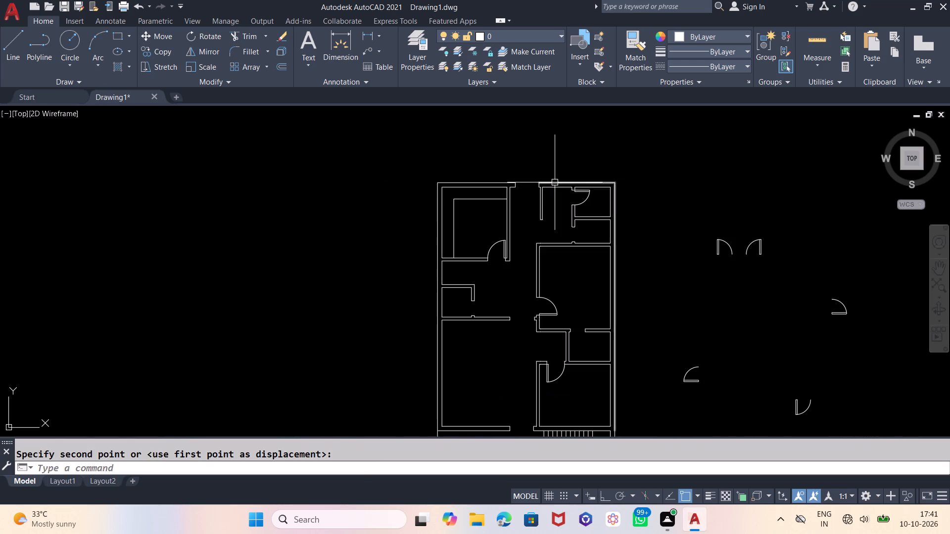
{"action": "scroll", "coordinate": [660, 222], "scroll_direction": "down", "scroll_amount": 1}
{"action": "scroll", "coordinate": [796, 276], "scroll_direction": "up", "scroll_amount": 1}
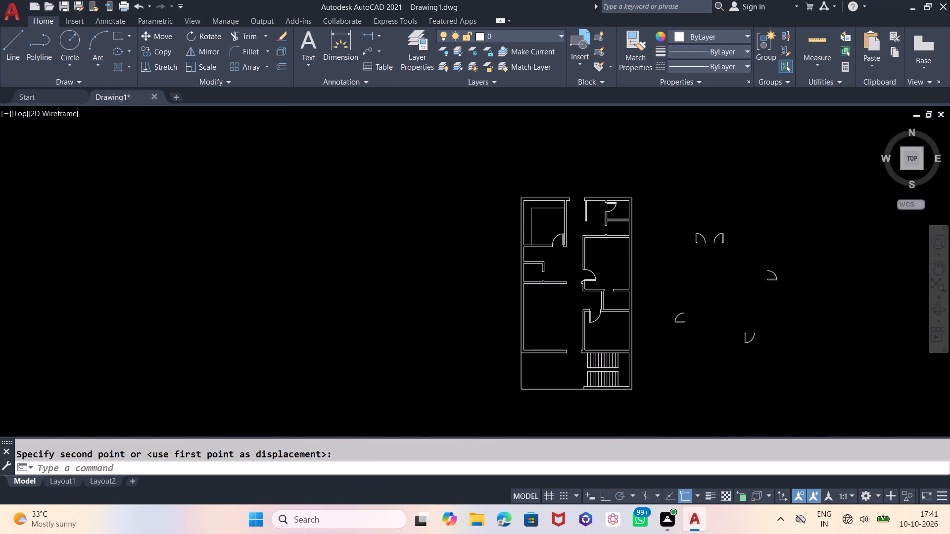
{"action": "left_click", "coordinate": [777, 258]}
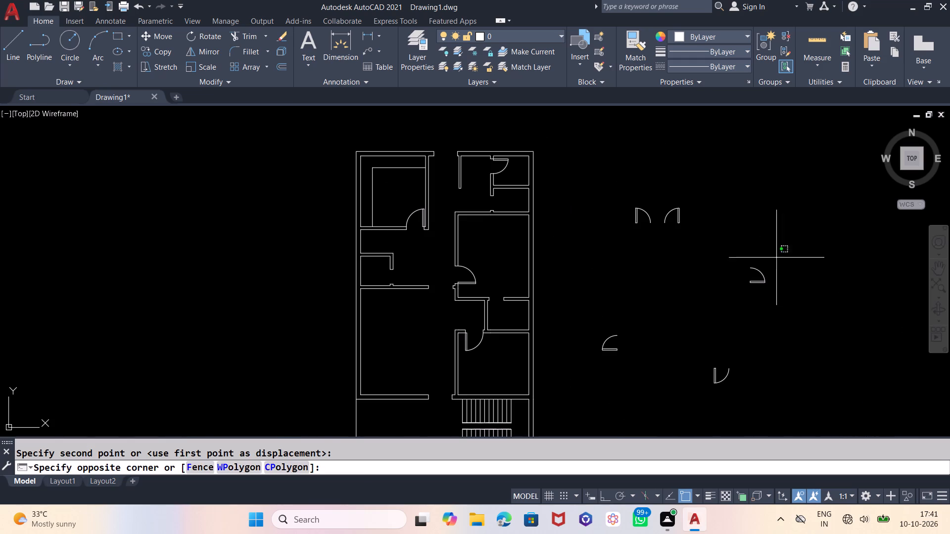
{"action": "left_click", "coordinate": [717, 301]}
{"action": "key", "text": "m"}
{"action": "key", "text": "Return"}
{"action": "scroll", "coordinate": [764, 289], "scroll_direction": "up", "scroll_amount": 3}
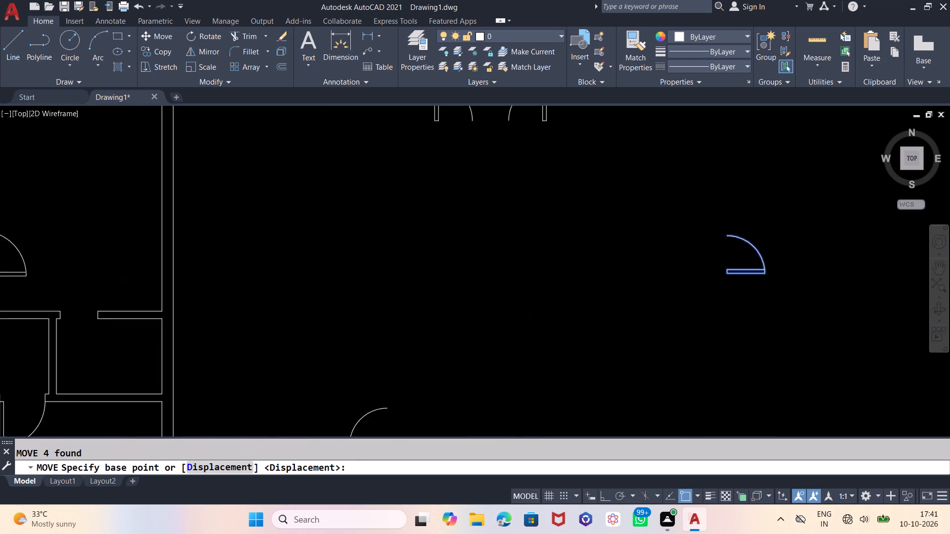
{"action": "left_click", "coordinate": [705, 265]}
{"action": "scroll", "coordinate": [780, 326], "scroll_direction": "down", "scroll_amount": 4}
{"action": "scroll", "coordinate": [612, 250], "scroll_direction": "up", "scroll_amount": 3}
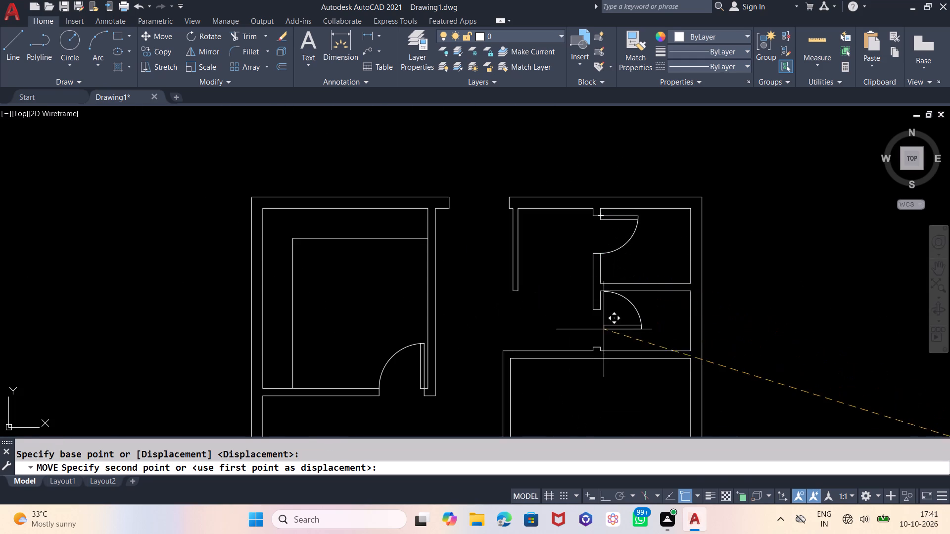
{"action": "scroll", "coordinate": [603, 344], "scroll_direction": "up", "scroll_amount": 3}
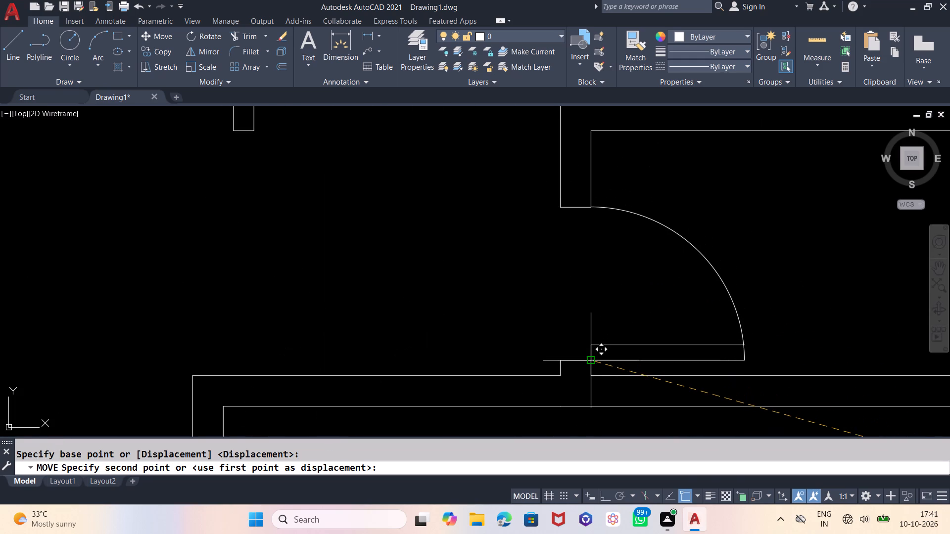
{"action": "left_click", "coordinate": [592, 358]}
{"action": "scroll", "coordinate": [513, 224], "scroll_direction": "down", "scroll_amount": 2}
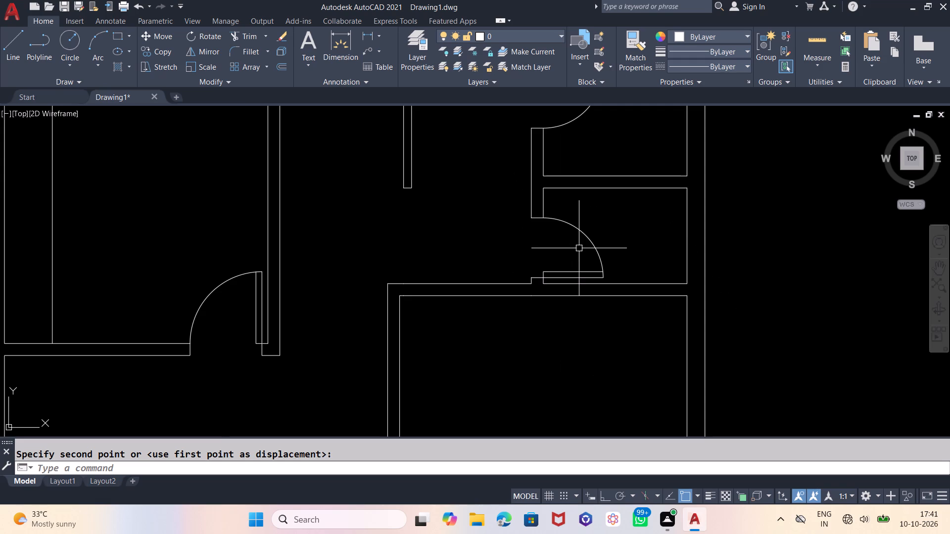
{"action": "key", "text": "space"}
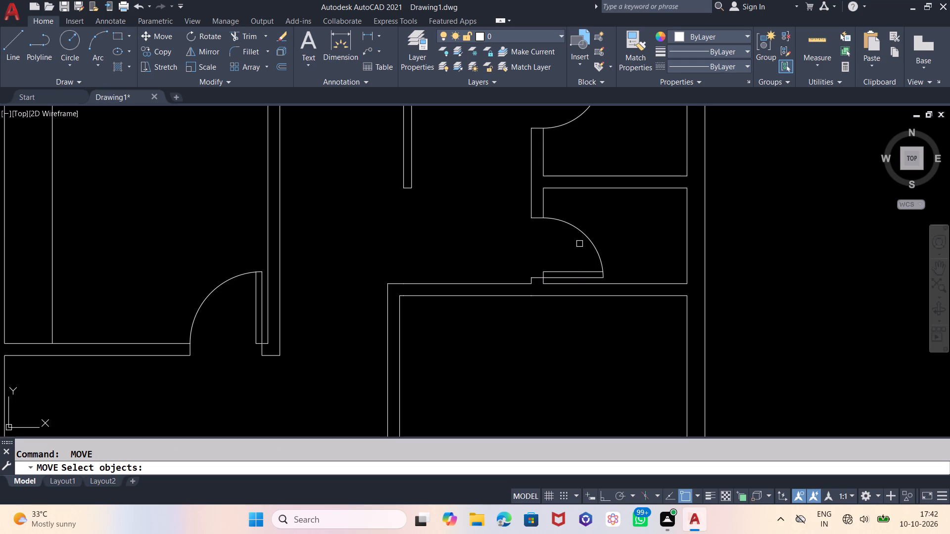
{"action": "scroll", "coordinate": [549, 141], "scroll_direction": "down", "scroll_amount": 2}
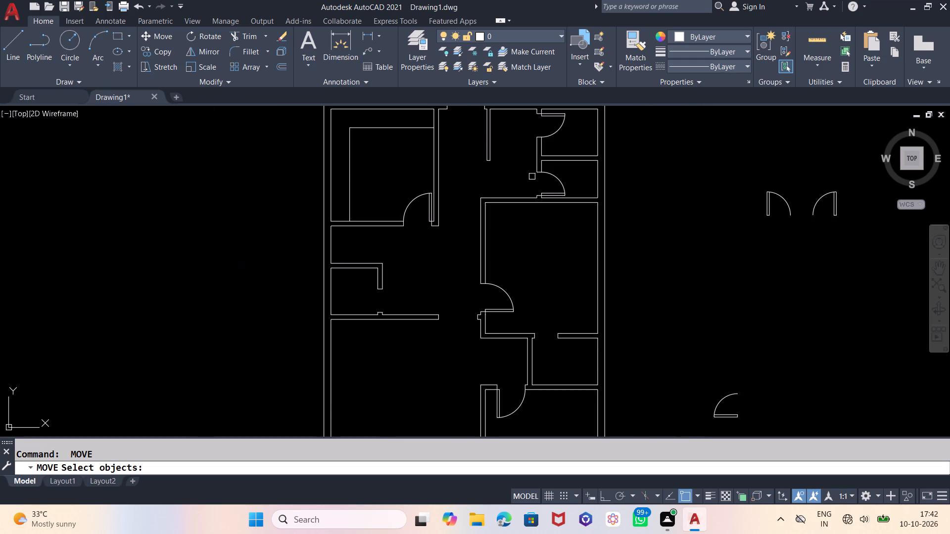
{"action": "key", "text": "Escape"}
Move the spare door whose arc opens below its vertical leaf by its top-left corner to the left jamb of the small right-side room's top-wall opening.
{"action": "scroll", "coordinate": [567, 182], "scroll_direction": "down", "scroll_amount": 1}
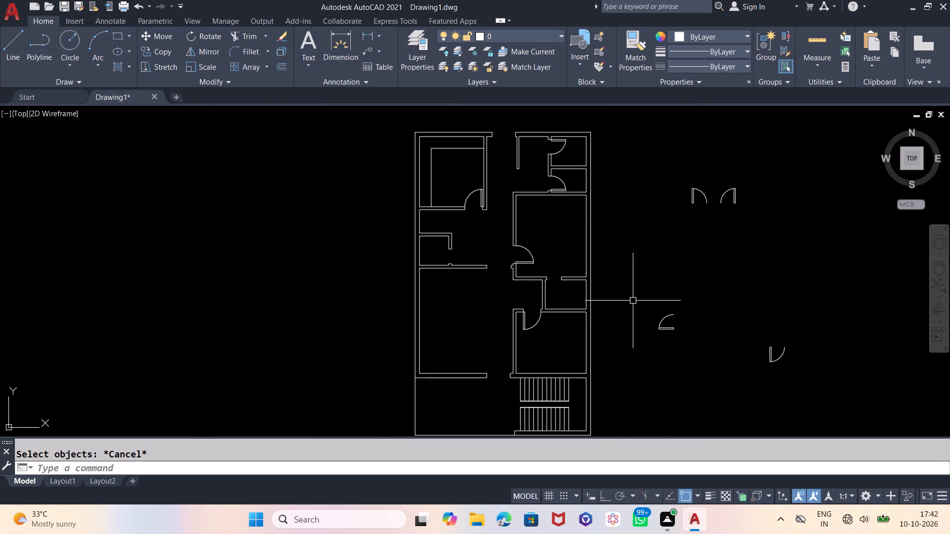
{"action": "left_click", "coordinate": [793, 336]}
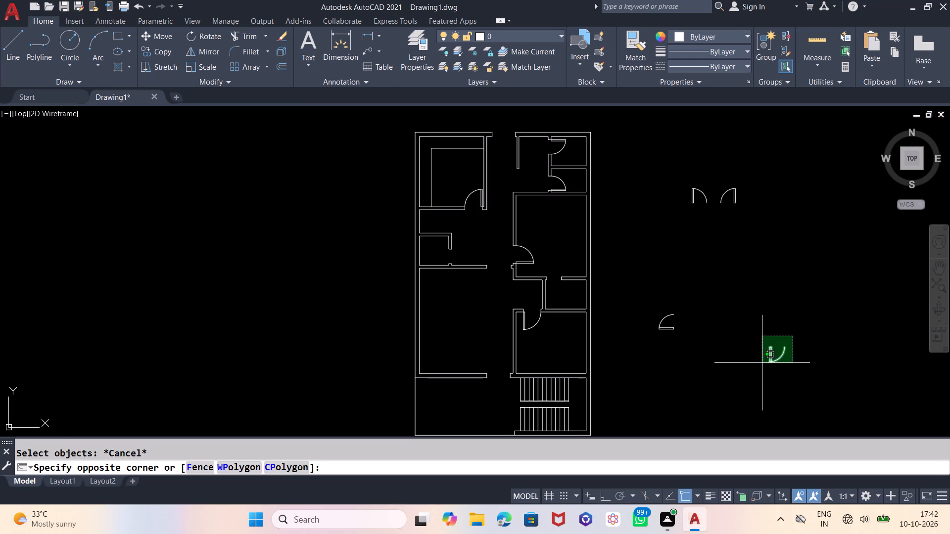
{"action": "left_click", "coordinate": [756, 367]}
{"action": "key", "text": "m"}
{"action": "key", "text": "Return"}
{"action": "scroll", "coordinate": [780, 351], "scroll_direction": "up", "scroll_amount": 2}
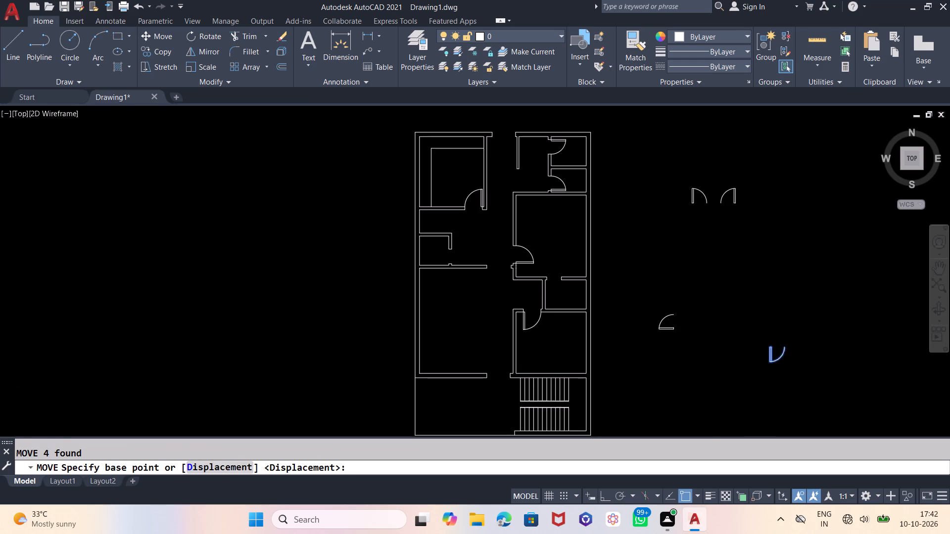
{"action": "scroll", "coordinate": [780, 351], "scroll_direction": "up", "scroll_amount": 3}
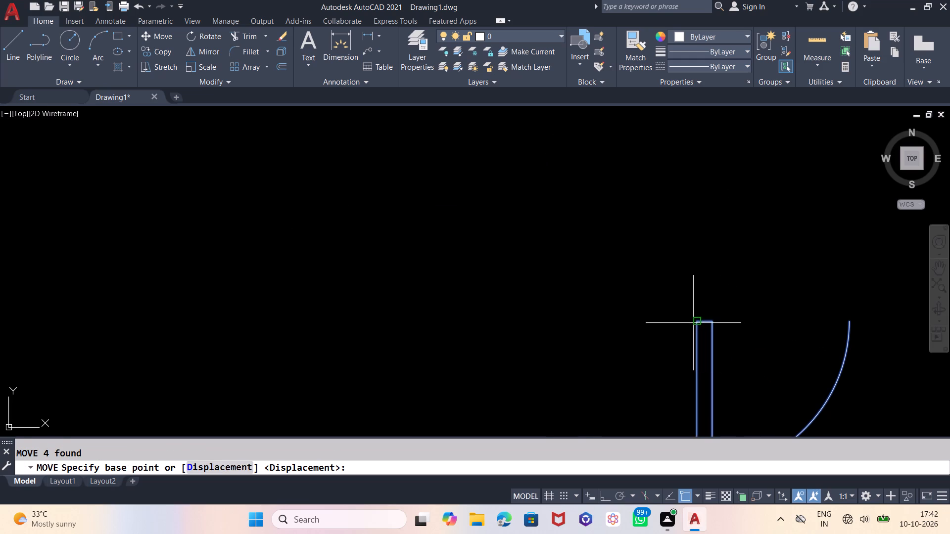
{"action": "left_click", "coordinate": [696, 322]}
{"action": "scroll", "coordinate": [778, 313], "scroll_direction": "down", "scroll_amount": 5}
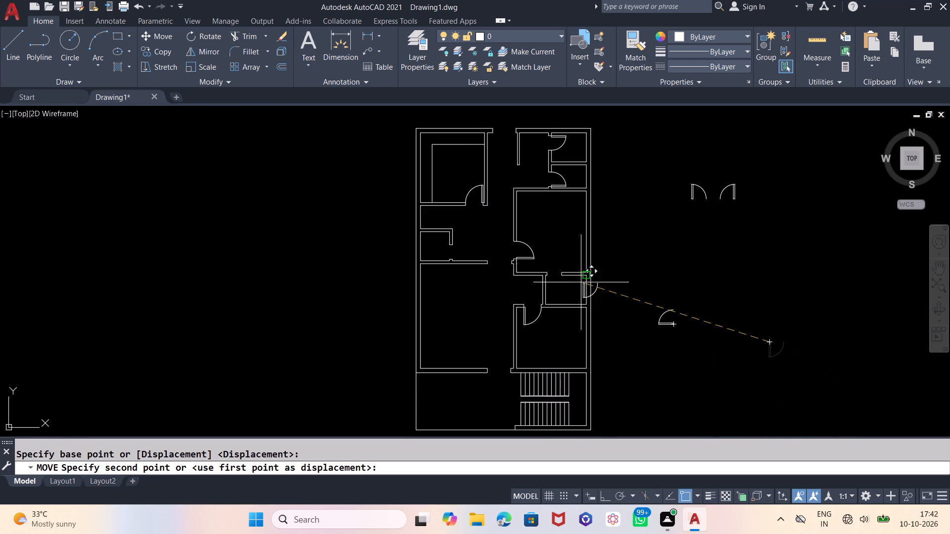
{"action": "scroll", "coordinate": [525, 269], "scroll_direction": "up", "scroll_amount": 3}
{"action": "scroll", "coordinate": [611, 308], "scroll_direction": "up", "scroll_amount": 2}
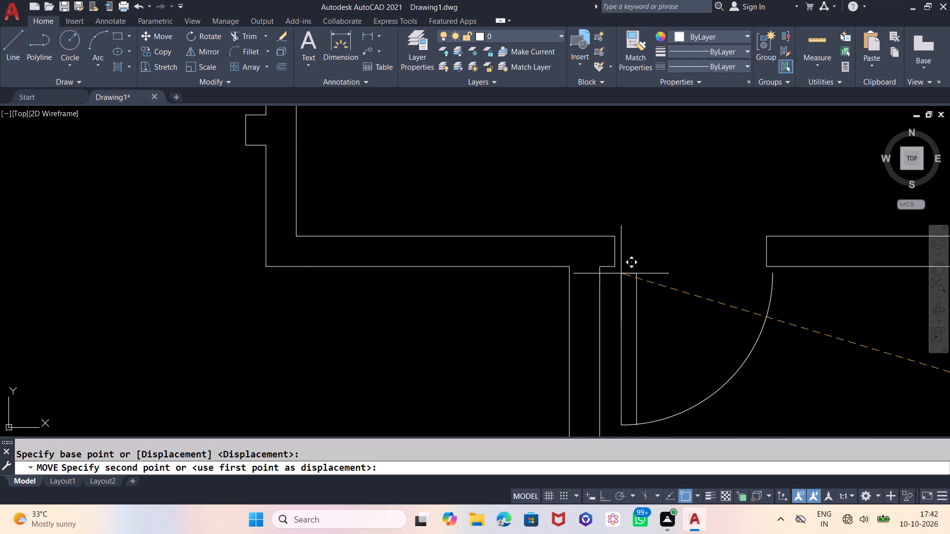
{"action": "left_click", "coordinate": [615, 266]}
Move the spare door with the horizontal leaf by its hinge corner to the lower jamb of the small left-side room's opening.
{"action": "scroll", "coordinate": [480, 248], "scroll_direction": "down", "scroll_amount": 3}
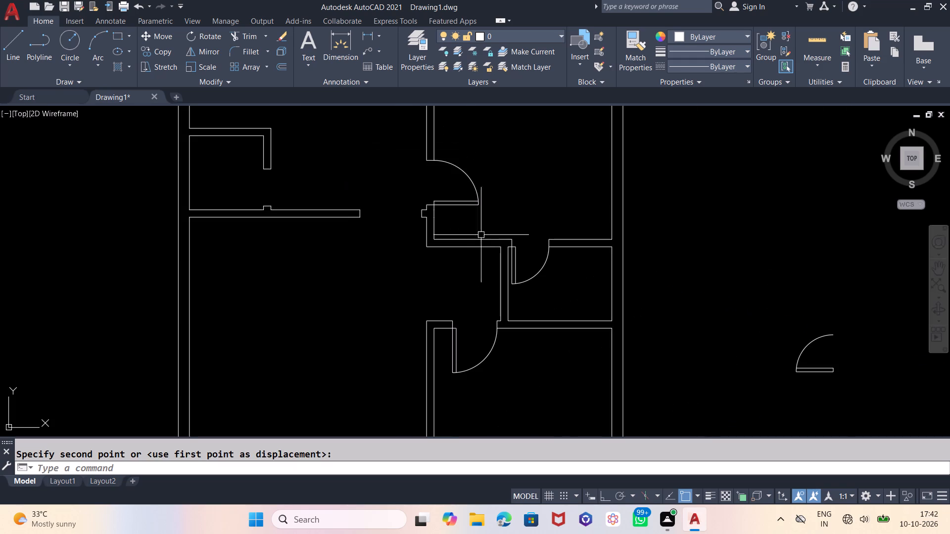
{"action": "scroll", "coordinate": [699, 281], "scroll_direction": "down", "scroll_amount": 2}
{"action": "middle_click_drag", "start_coordinate": [737, 360], "coordinate": [710, 356]}
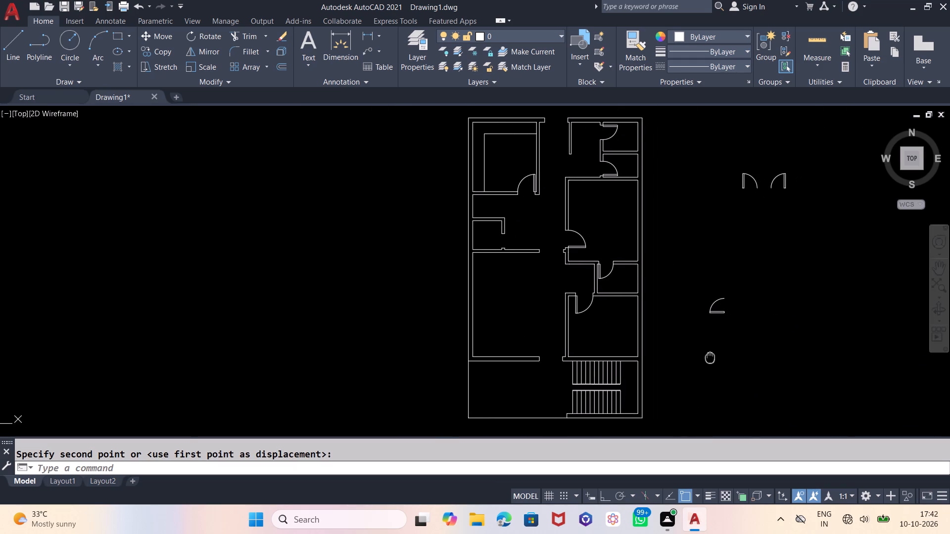
{"action": "middle_click_drag", "start_coordinate": [710, 356], "coordinate": [709, 355]}
{"action": "left_click", "coordinate": [735, 286]}
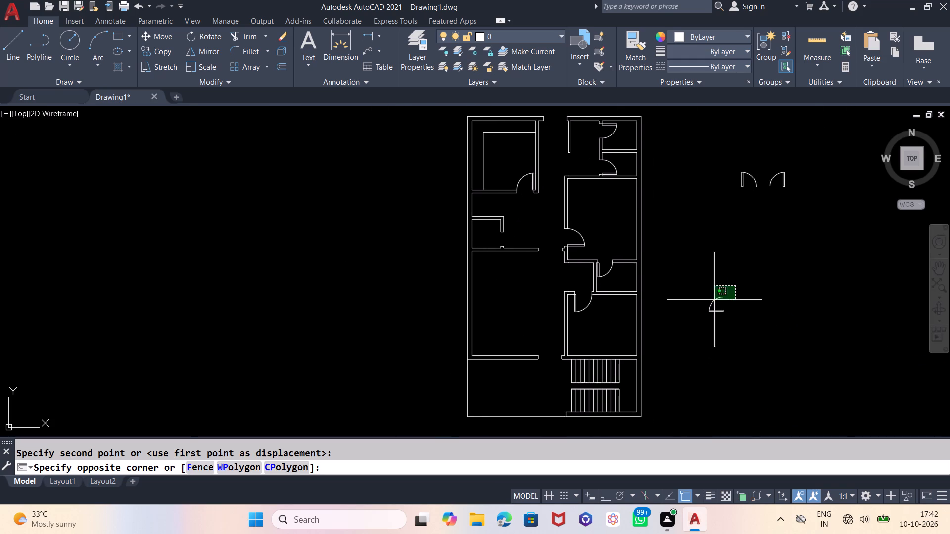
{"action": "left_click", "coordinate": [691, 327]}
{"action": "key", "text": "m"}
{"action": "key", "text": "Return"}
{"action": "scroll", "coordinate": [733, 306], "scroll_direction": "up", "scroll_amount": 4}
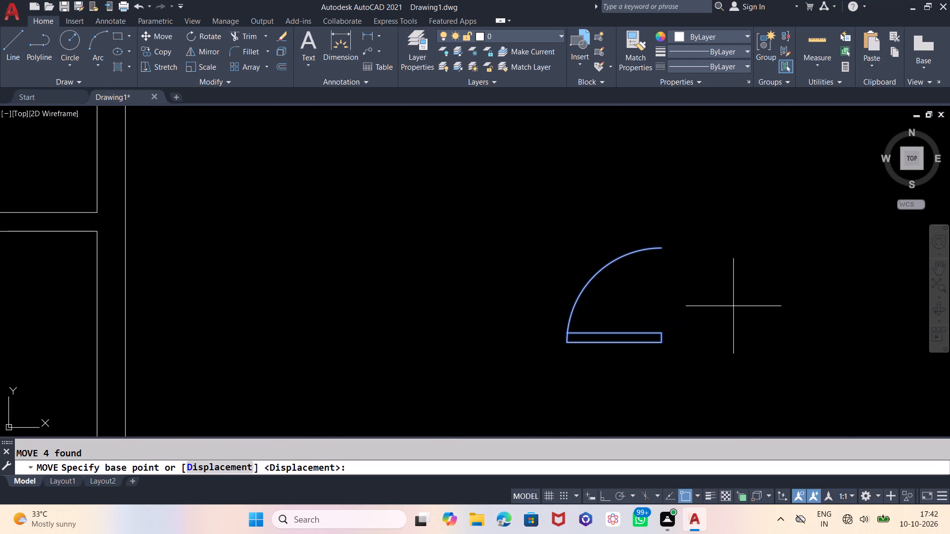
{"action": "left_click", "coordinate": [664, 340]}
{"action": "scroll", "coordinate": [788, 347], "scroll_direction": "down", "scroll_amount": 4}
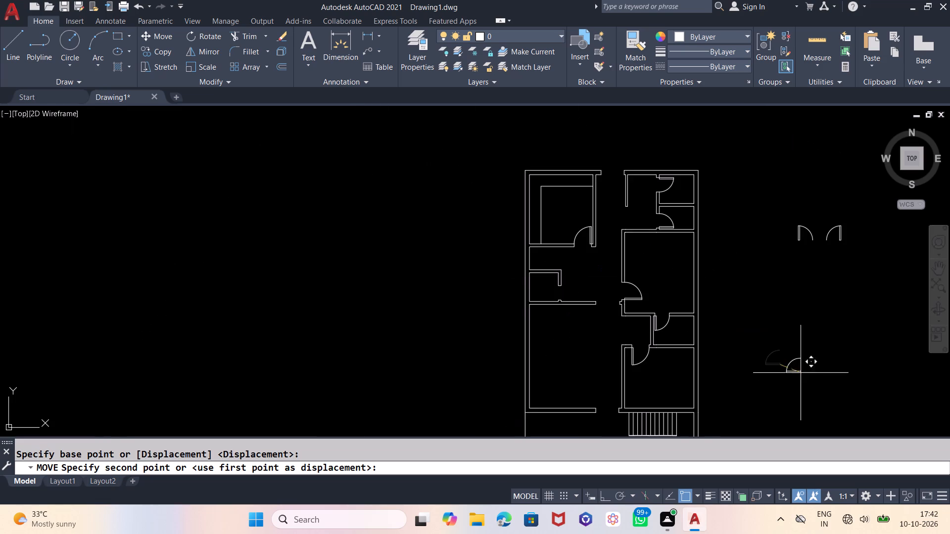
{"action": "scroll", "coordinate": [539, 276], "scroll_direction": "up", "scroll_amount": 4}
{"action": "scroll", "coordinate": [628, 276], "scroll_direction": "down", "scroll_amount": 2}
{"action": "scroll", "coordinate": [651, 338], "scroll_direction": "up", "scroll_amount": 2}
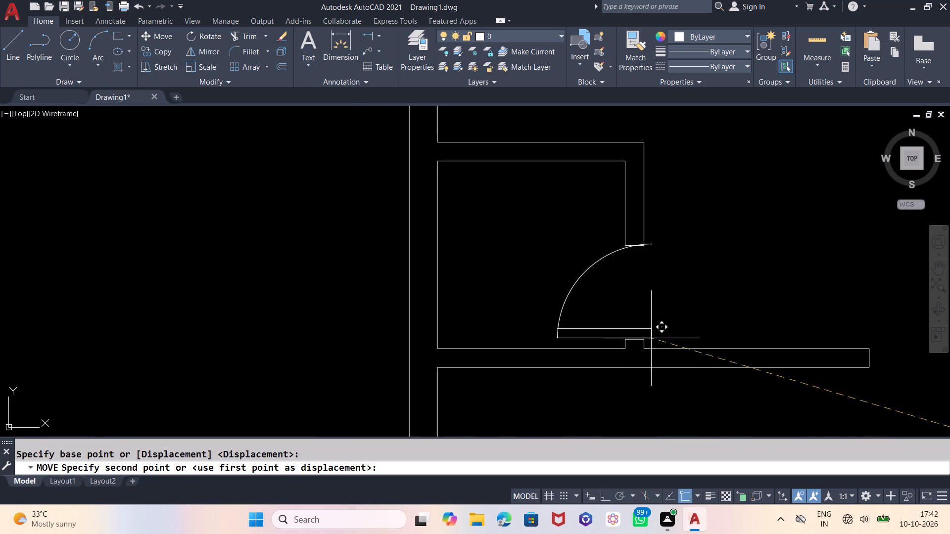
{"action": "left_click", "coordinate": [624, 337]}
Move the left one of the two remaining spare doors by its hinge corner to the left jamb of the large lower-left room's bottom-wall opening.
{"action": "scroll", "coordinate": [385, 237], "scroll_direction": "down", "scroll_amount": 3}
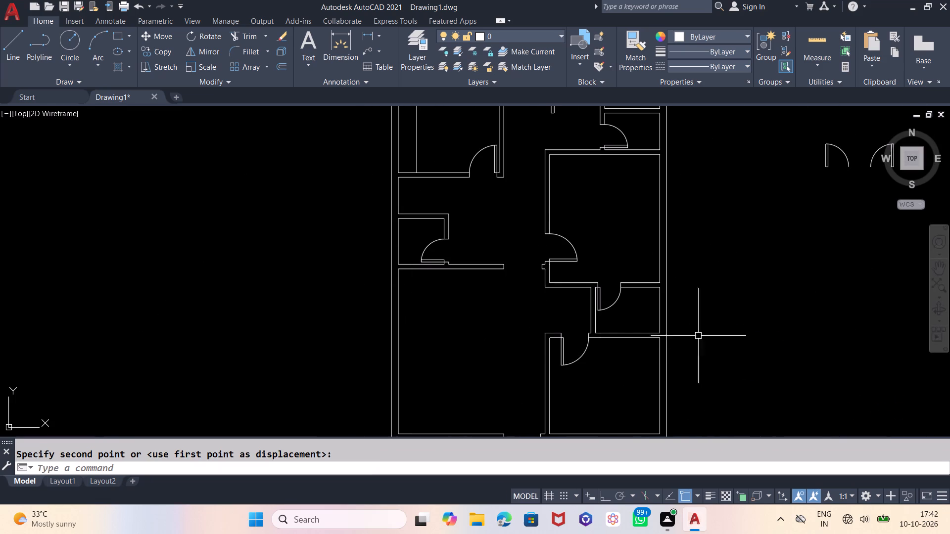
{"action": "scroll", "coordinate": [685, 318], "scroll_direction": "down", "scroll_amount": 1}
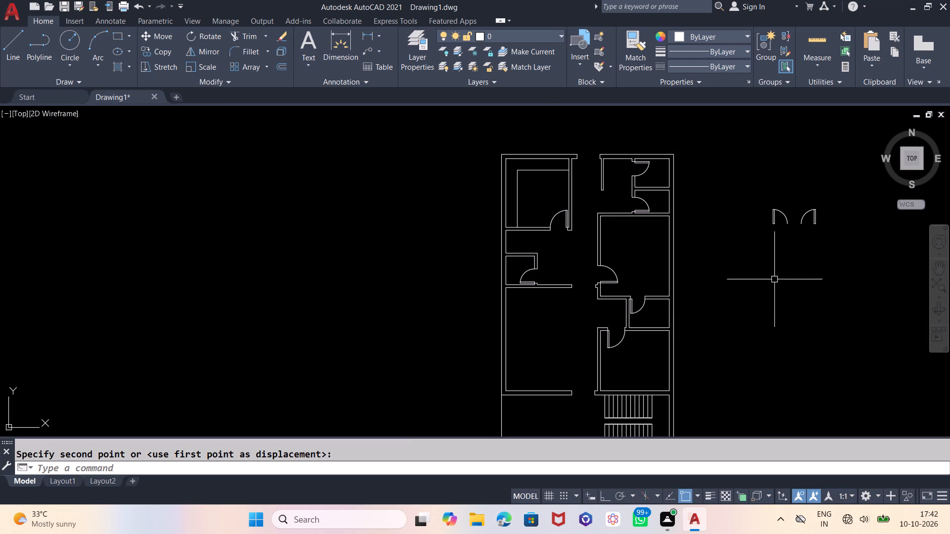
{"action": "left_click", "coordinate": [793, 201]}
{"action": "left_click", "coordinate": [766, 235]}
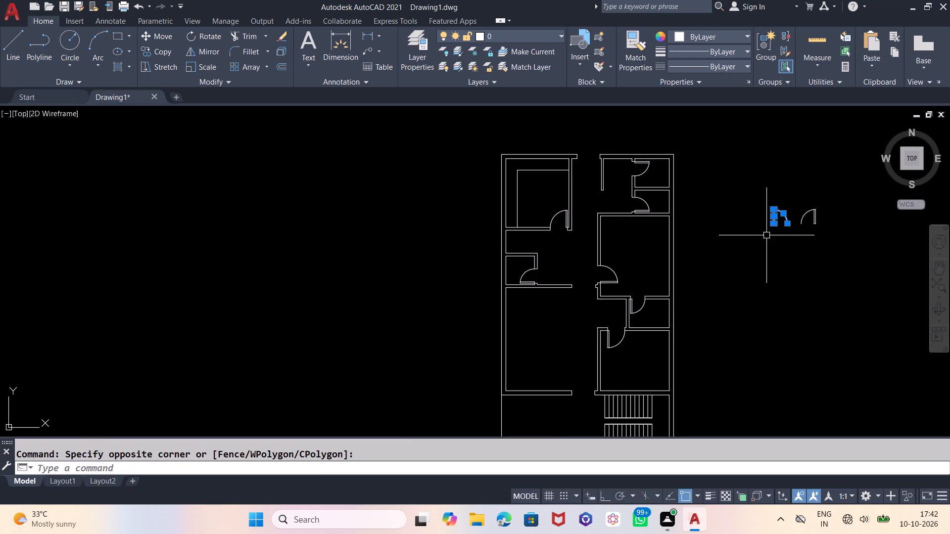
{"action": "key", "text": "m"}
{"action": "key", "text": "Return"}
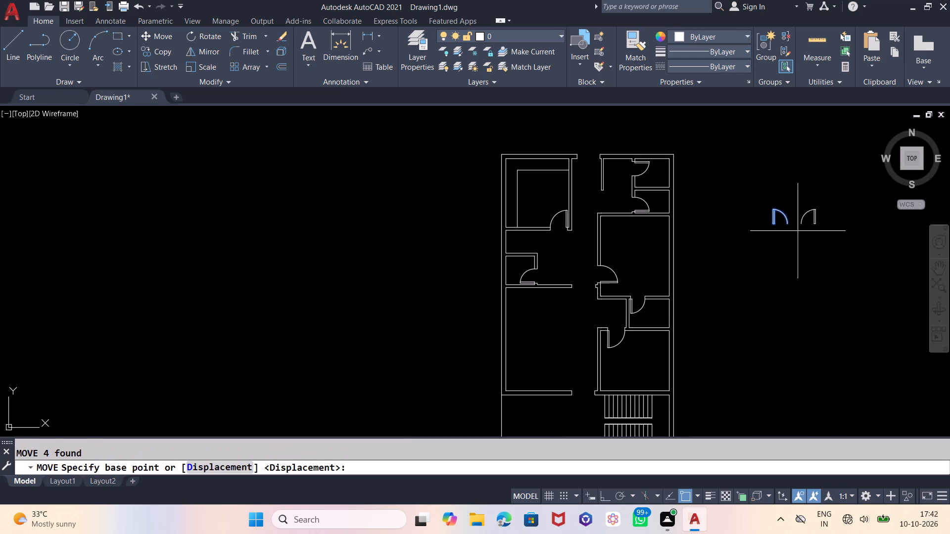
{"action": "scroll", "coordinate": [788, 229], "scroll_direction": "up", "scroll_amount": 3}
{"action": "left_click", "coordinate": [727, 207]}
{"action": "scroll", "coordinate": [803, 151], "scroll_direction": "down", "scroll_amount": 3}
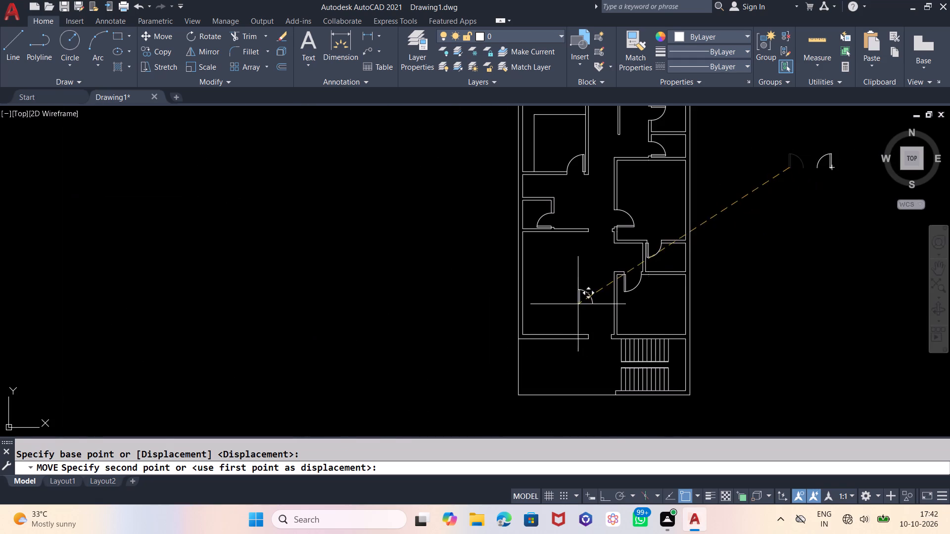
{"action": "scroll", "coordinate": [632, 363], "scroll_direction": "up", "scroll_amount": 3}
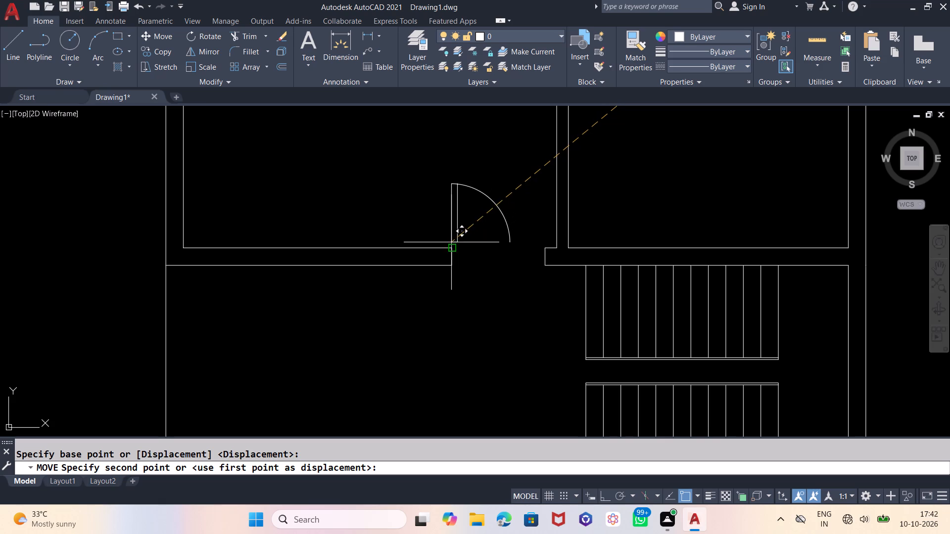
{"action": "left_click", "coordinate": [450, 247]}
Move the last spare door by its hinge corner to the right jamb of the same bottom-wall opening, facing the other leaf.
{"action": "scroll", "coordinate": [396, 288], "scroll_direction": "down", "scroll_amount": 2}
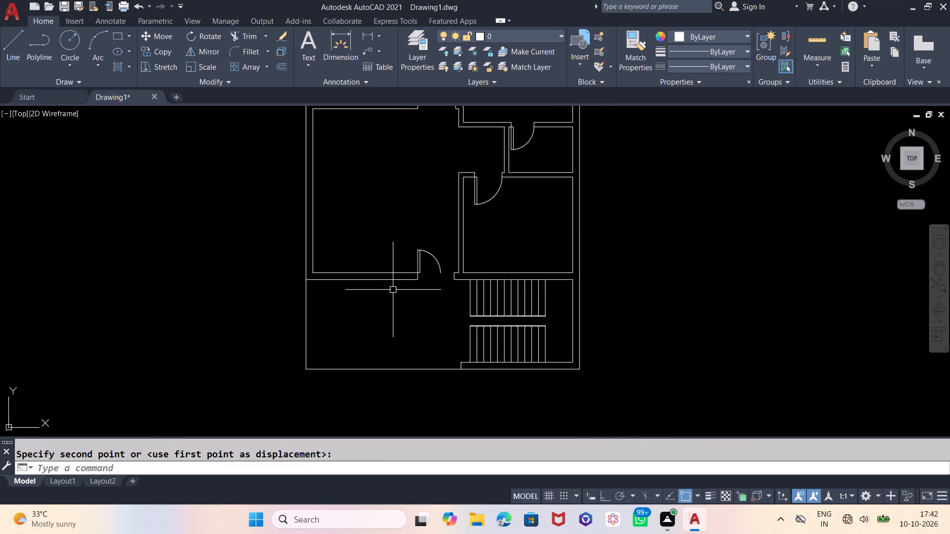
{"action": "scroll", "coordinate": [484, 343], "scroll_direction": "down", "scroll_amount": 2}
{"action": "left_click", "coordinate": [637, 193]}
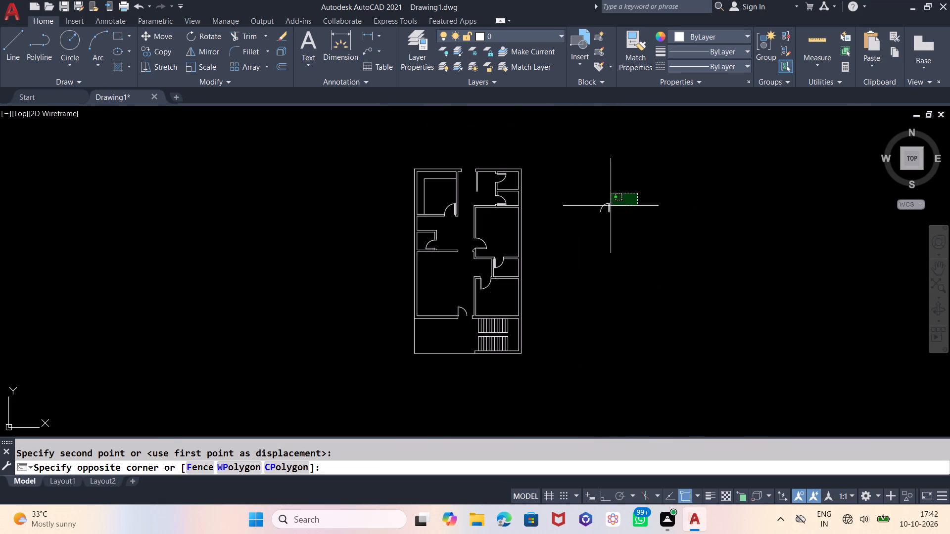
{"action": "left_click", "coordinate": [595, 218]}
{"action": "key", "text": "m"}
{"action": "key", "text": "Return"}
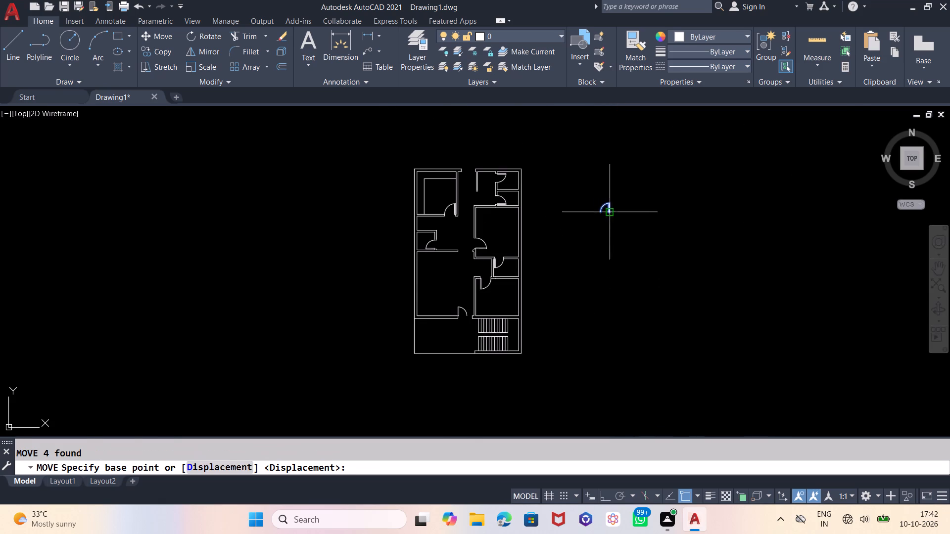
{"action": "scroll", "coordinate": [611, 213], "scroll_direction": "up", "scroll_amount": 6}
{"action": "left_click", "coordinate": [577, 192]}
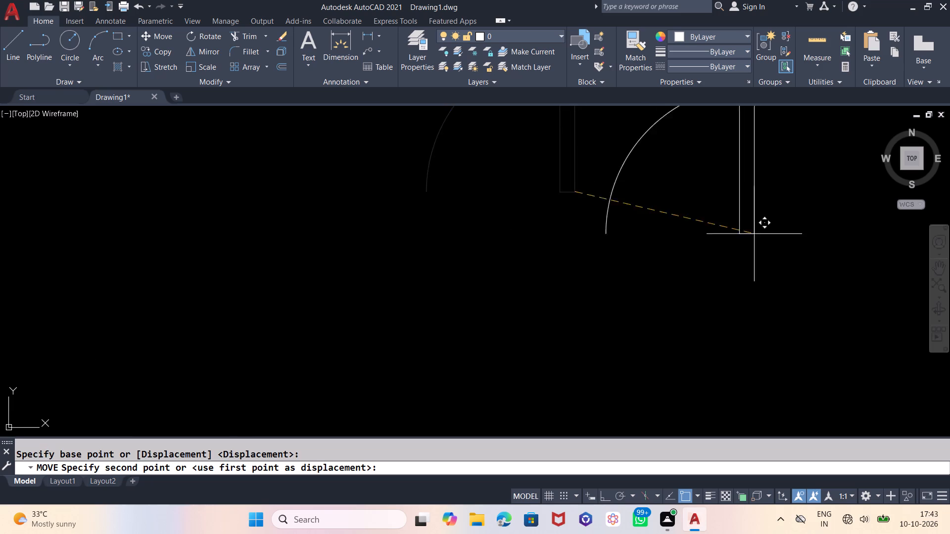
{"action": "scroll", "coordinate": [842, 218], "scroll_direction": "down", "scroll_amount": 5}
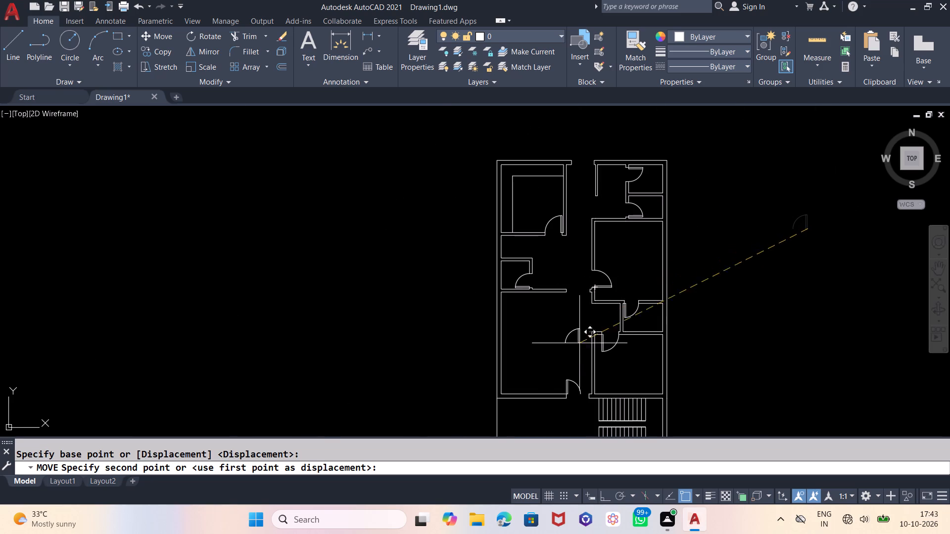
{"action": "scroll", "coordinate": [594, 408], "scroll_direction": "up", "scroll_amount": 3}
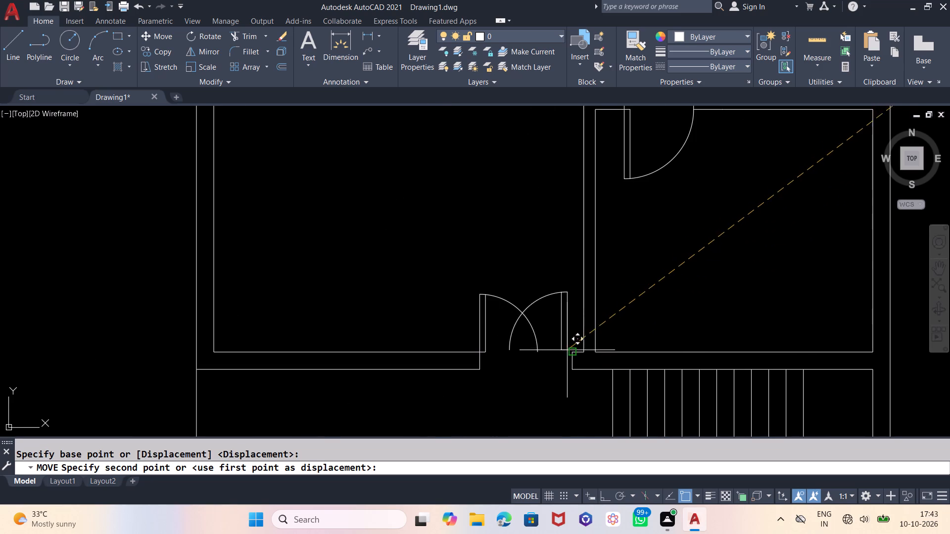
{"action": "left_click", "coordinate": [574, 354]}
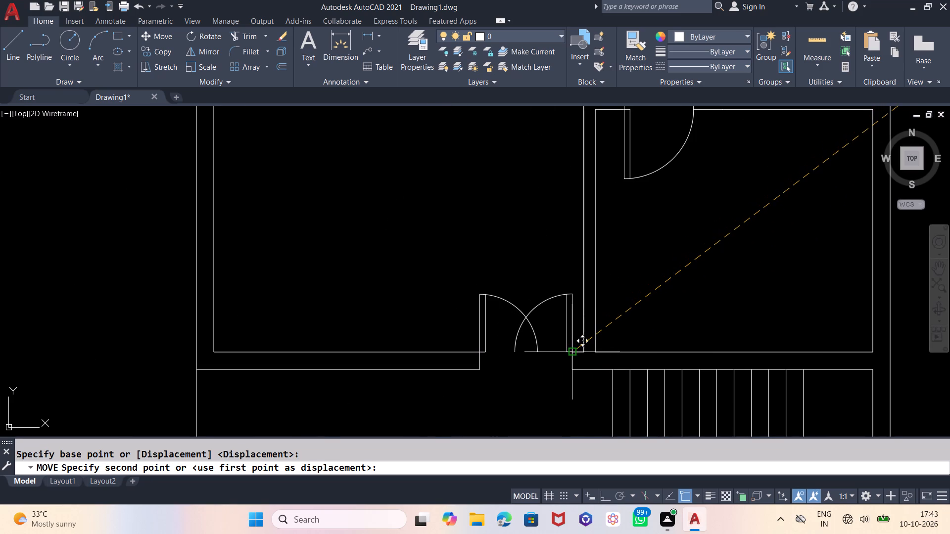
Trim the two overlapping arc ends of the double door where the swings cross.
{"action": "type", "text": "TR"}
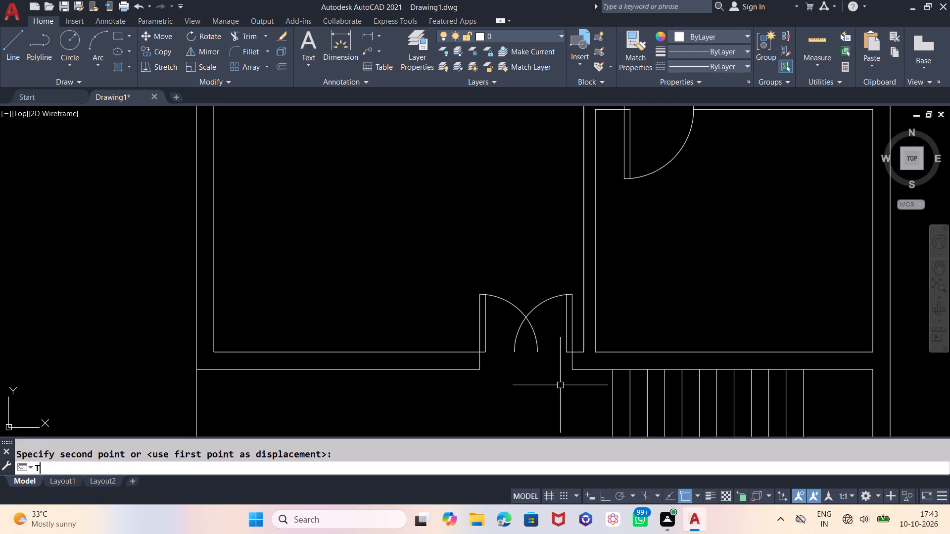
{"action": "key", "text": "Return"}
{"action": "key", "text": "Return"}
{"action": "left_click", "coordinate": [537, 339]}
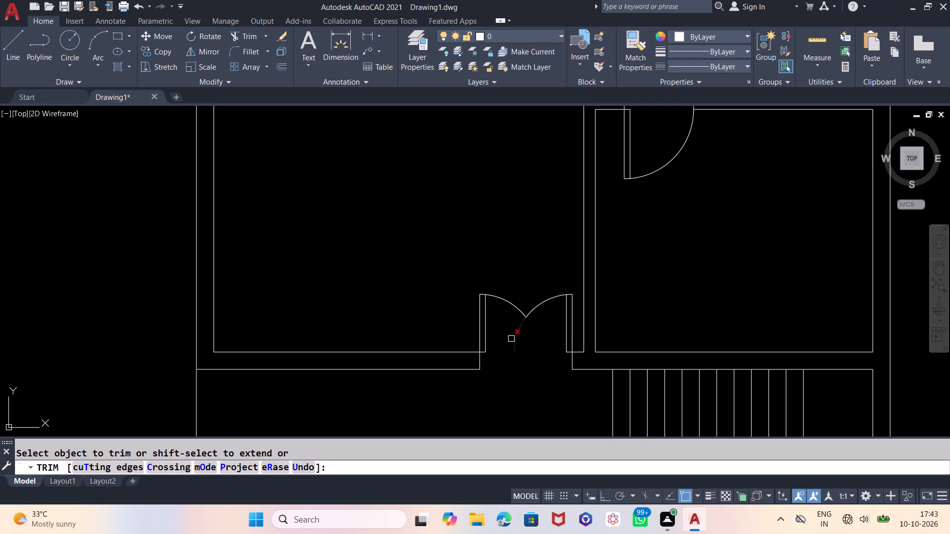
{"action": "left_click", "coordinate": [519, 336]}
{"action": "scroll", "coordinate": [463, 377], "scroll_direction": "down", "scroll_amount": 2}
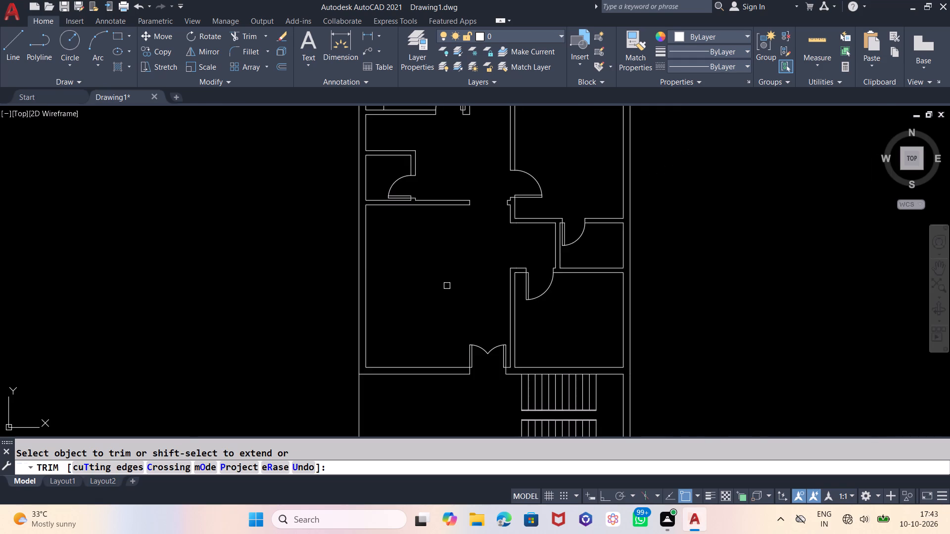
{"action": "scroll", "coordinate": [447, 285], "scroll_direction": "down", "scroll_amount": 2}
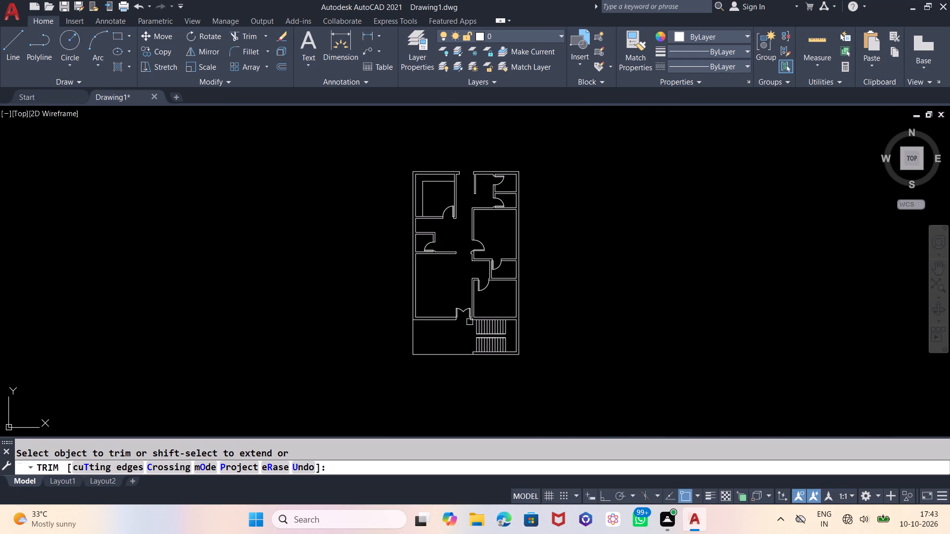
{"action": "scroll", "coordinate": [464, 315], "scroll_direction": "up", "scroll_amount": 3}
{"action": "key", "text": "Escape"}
Erase the two swing arcs and most leaf lines of the double door in the large lower-left room's bottom-wall opening.
{"action": "left_click", "coordinate": [453, 289]}
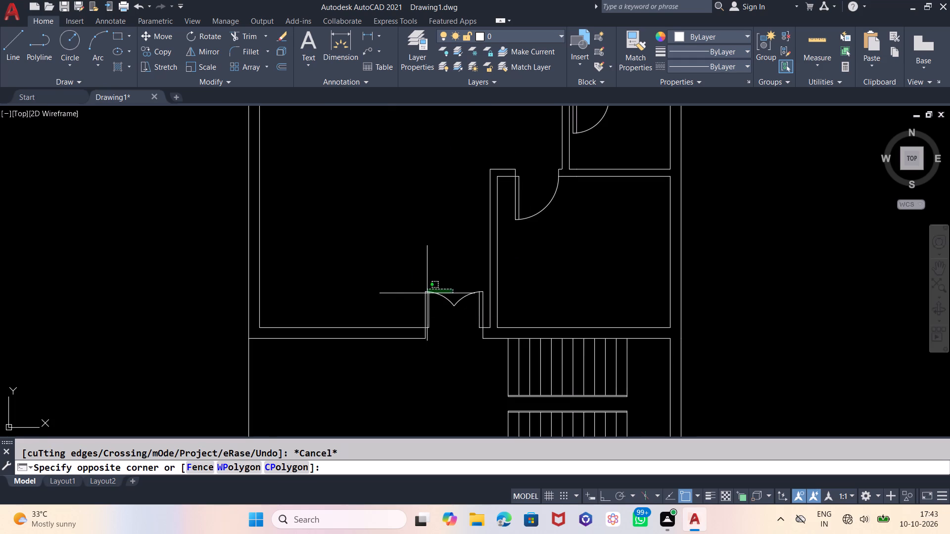
{"action": "left_click", "coordinate": [415, 302]}
{"action": "left_click", "coordinate": [480, 290]}
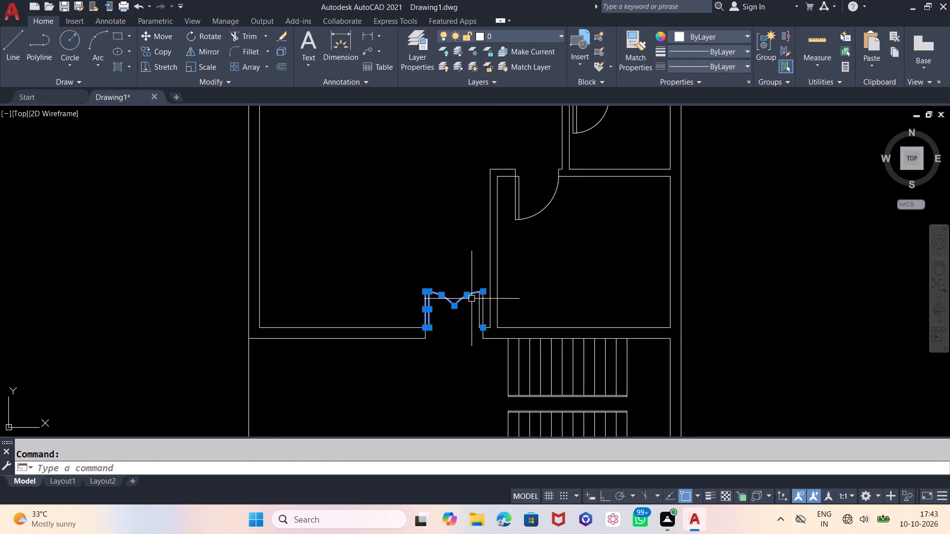
{"action": "left_click", "coordinate": [477, 303]}
{"action": "left_click", "coordinate": [480, 305]}
{"action": "key", "text": "Delete"}
Erase the leftover leaf line and short base stubs of the double door at both jambs of the opening.
{"action": "scroll", "coordinate": [481, 306], "scroll_direction": "up", "scroll_amount": 3}
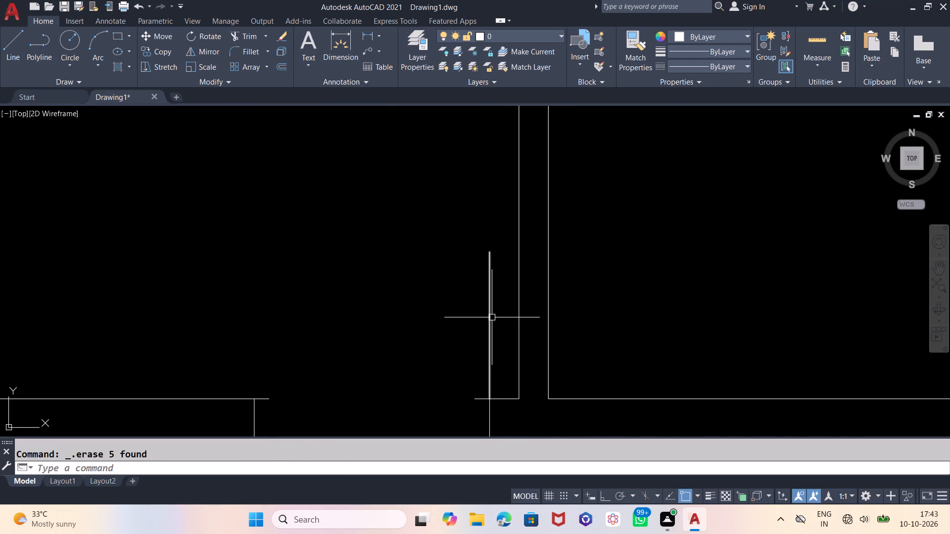
{"action": "left_click", "coordinate": [489, 320]}
{"action": "key", "text": "Delete"}
{"action": "left_click", "coordinate": [479, 401]}
{"action": "key", "text": "Delete"}
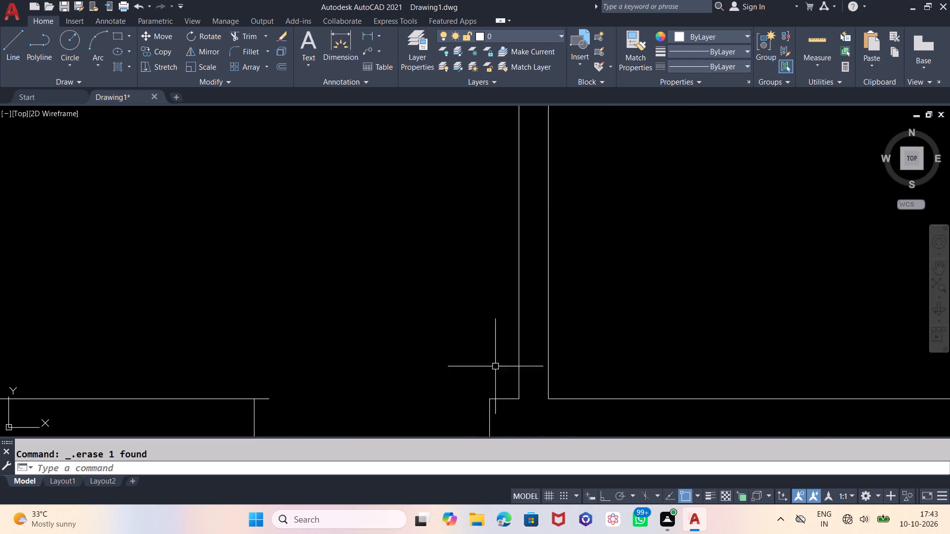
{"action": "scroll", "coordinate": [628, 271], "scroll_direction": "down", "scroll_amount": 2}
{"action": "scroll", "coordinate": [488, 327], "scroll_direction": "up", "scroll_amount": 2}
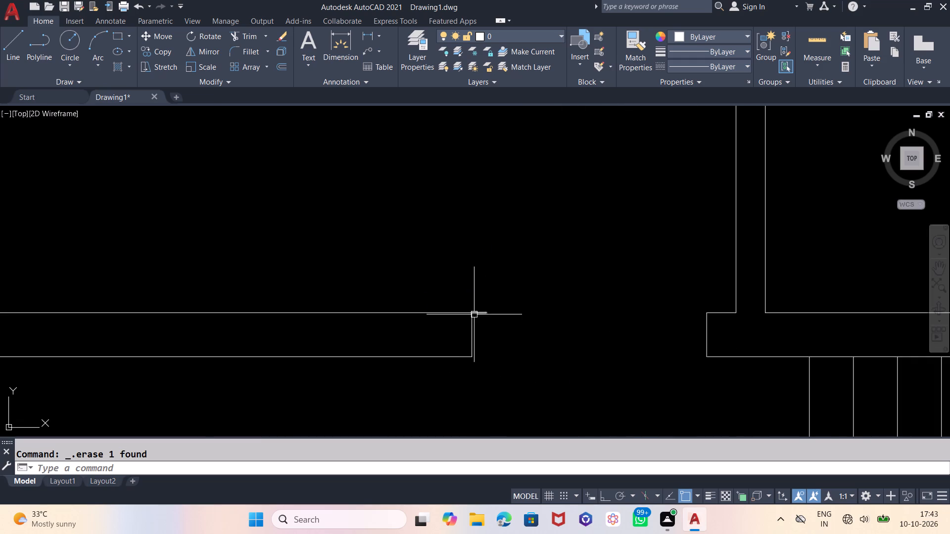
{"action": "left_click", "coordinate": [477, 312]}
{"action": "key", "text": "Delete"}
With ortho on, draw an L in the empty space east of the plan: a 24" line down, then 24" to the right.
{"action": "scroll", "coordinate": [349, 321], "scroll_direction": "down", "scroll_amount": 3}
{"action": "scroll", "coordinate": [329, 260], "scroll_direction": "down", "scroll_amount": 2}
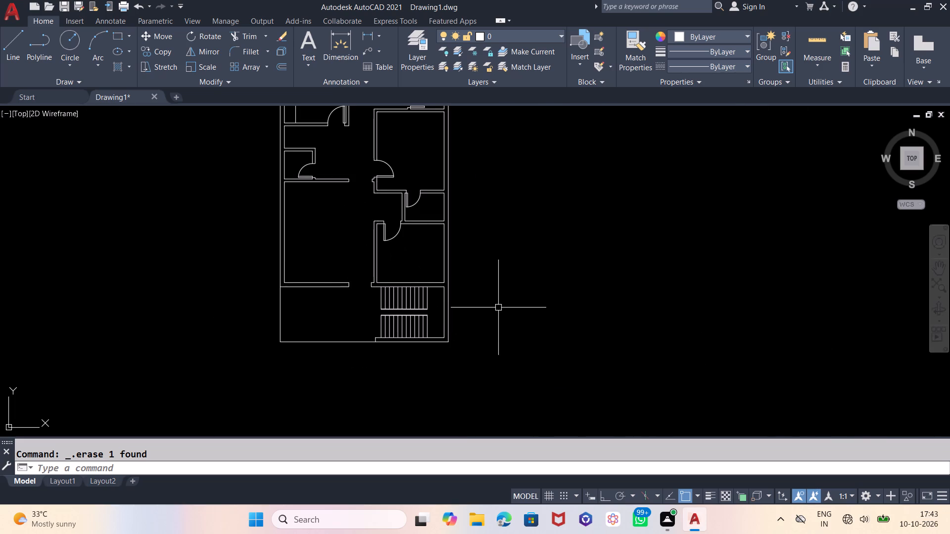
{"action": "middle_click_drag", "start_coordinate": [506, 315], "coordinate": [536, 382]}
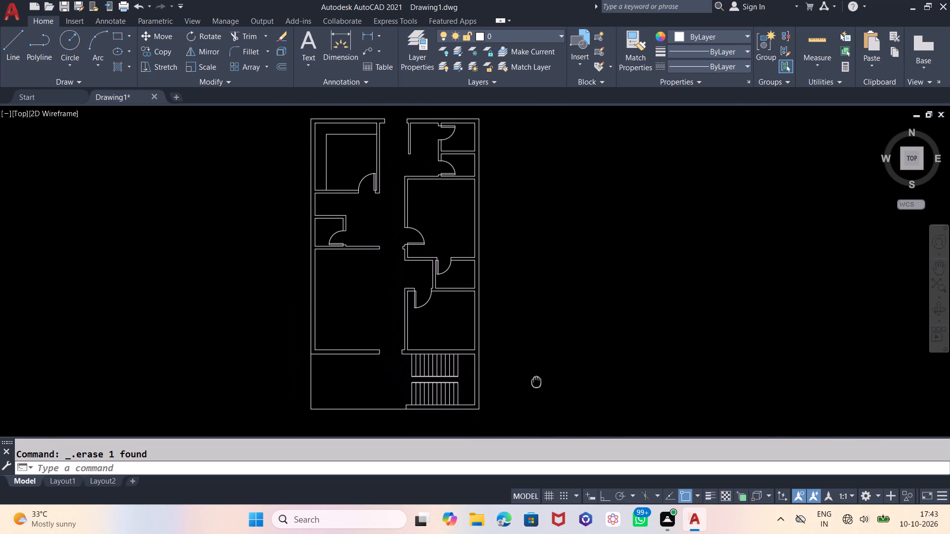
{"action": "middle_click_drag", "start_coordinate": [536, 382], "coordinate": [536, 381]}
{"action": "left_click", "coordinate": [14, 33]}
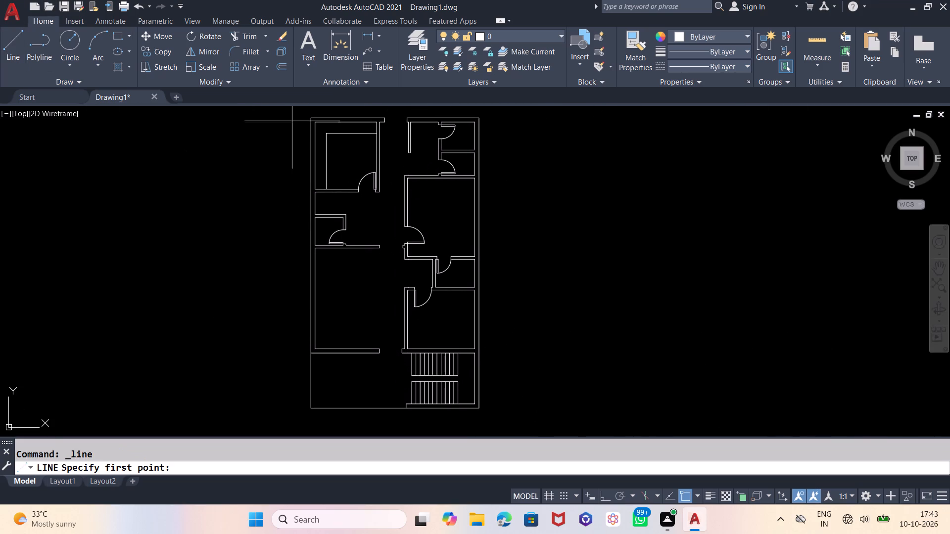
{"action": "left_click", "coordinate": [636, 197]}
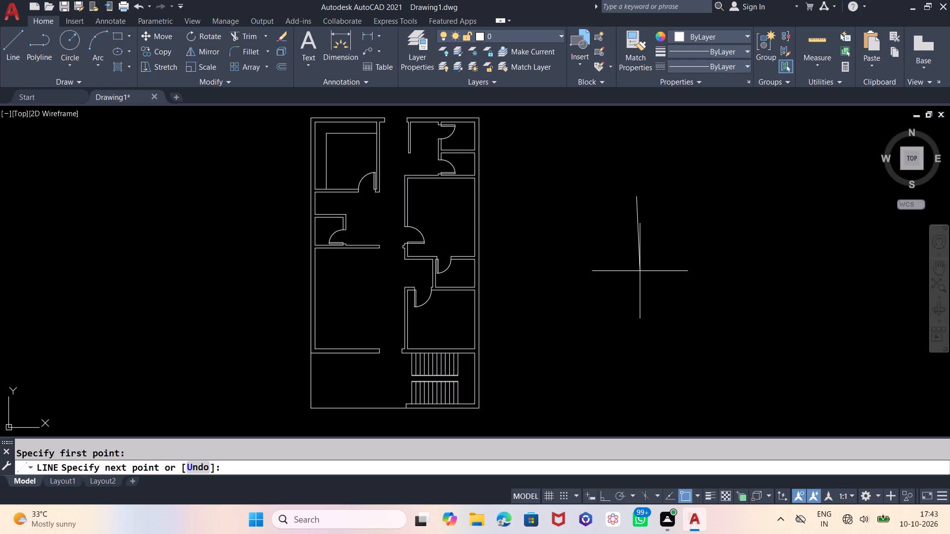
{"action": "key", "text": "F8"}
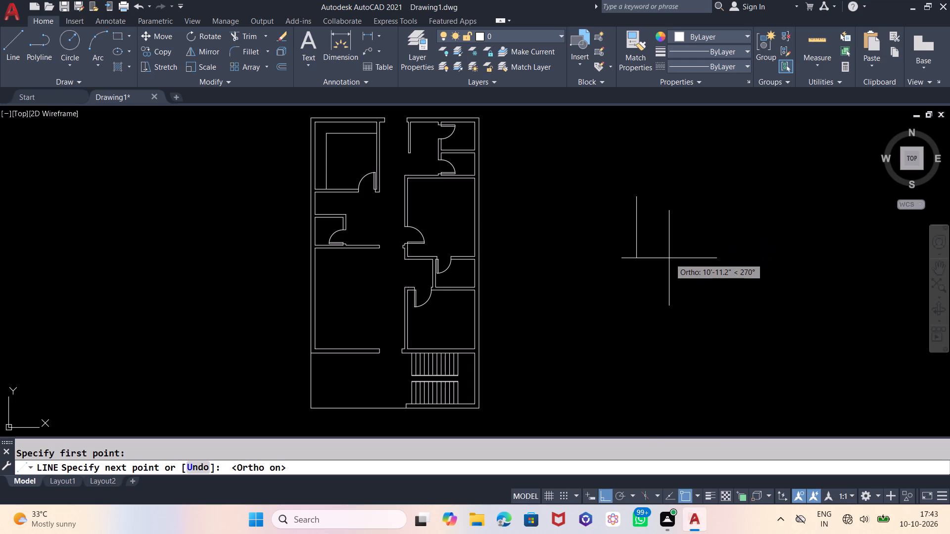
{"action": "type", "text": "24"}
{"action": "key", "text": "Return"}
{"action": "type", "text": "24"}
{"action": "key", "text": "Return"}
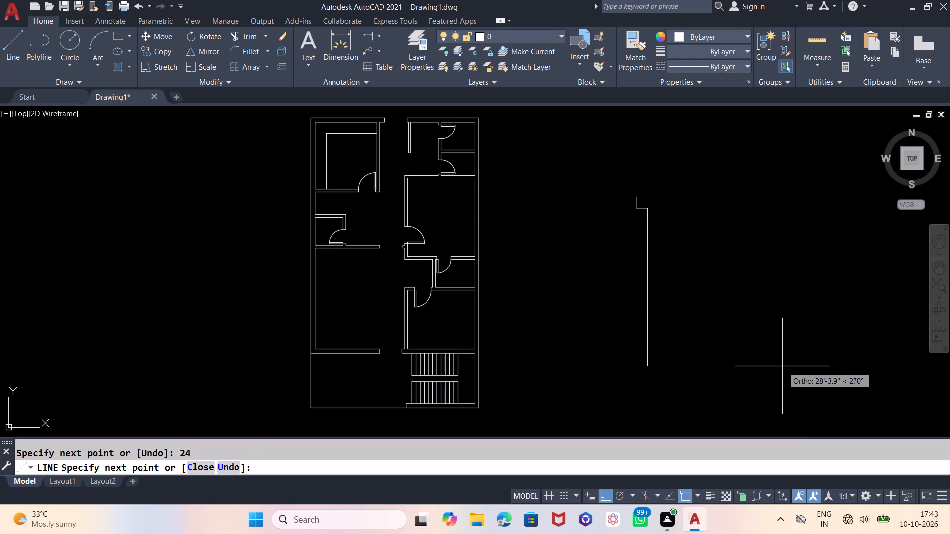
{"action": "key", "text": "Escape"}
Offset the L's vertical line 3" toward its inner side to form the door leaf.
{"action": "scroll", "coordinate": [642, 203], "scroll_direction": "up", "scroll_amount": 3}
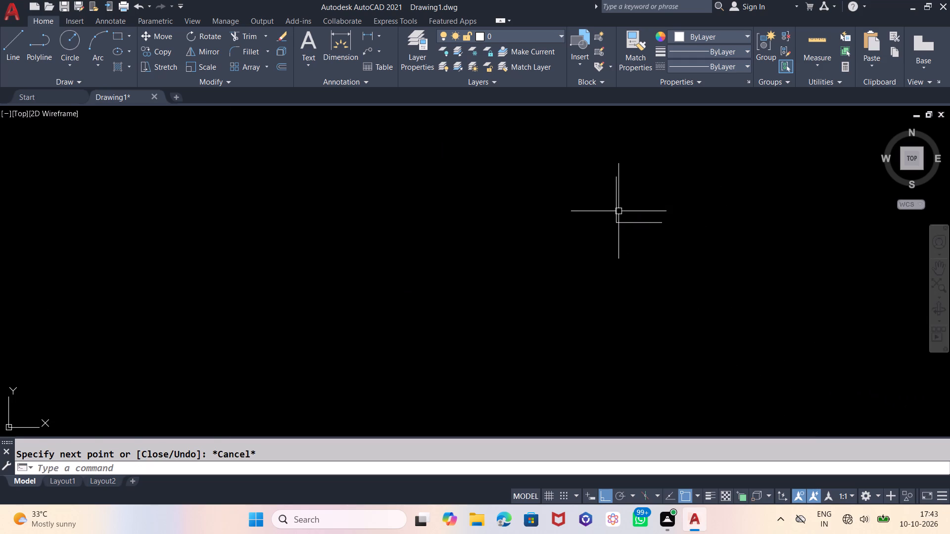
{"action": "key", "text": "o"}
{"action": "key", "text": "Return"}
{"action": "key", "text": "3"}
{"action": "key", "text": "Return"}
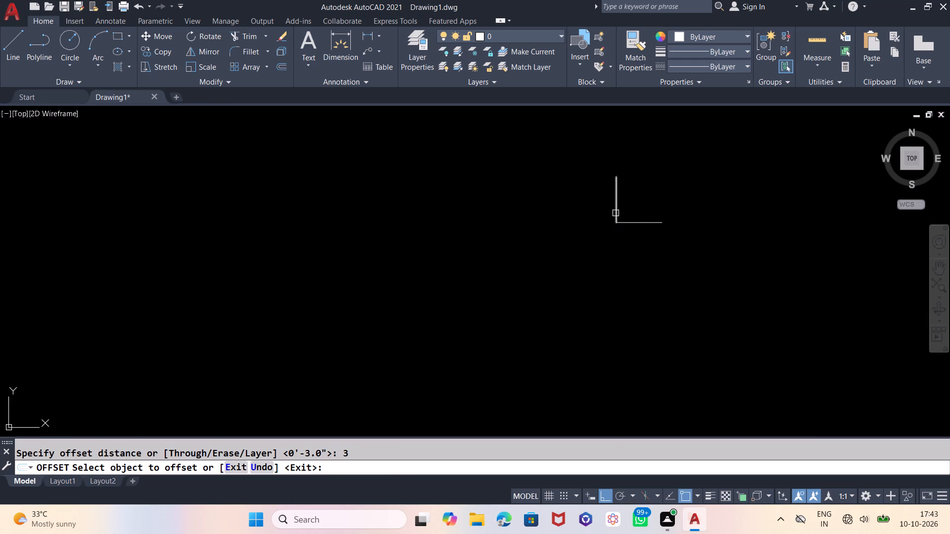
{"action": "scroll", "coordinate": [616, 212], "scroll_direction": "up", "scroll_amount": 2}
{"action": "left_click", "coordinate": [616, 212]}
{"action": "left_click", "coordinate": [666, 203]}
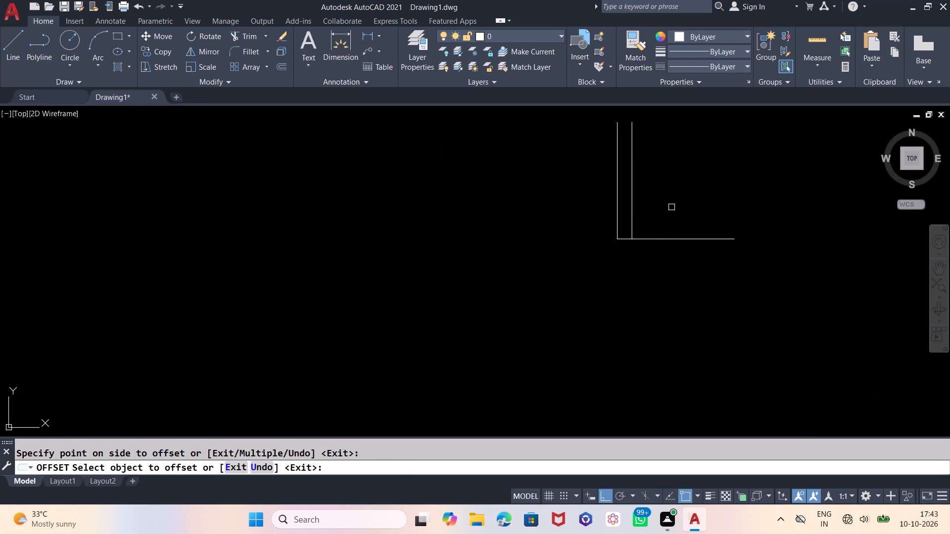
{"action": "key", "text": "Escape"}
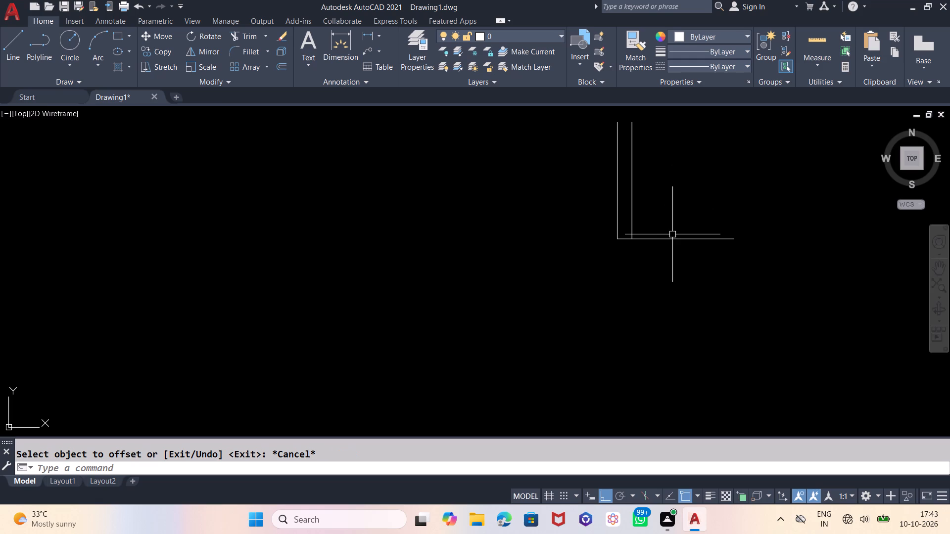
Draw the door swing arc from the base line's free end to the leaf's top, centred on the L's corner.
{"action": "key", "text": "a"}
{"action": "key", "text": "Return"}
{"action": "left_click", "coordinate": [732, 241]}
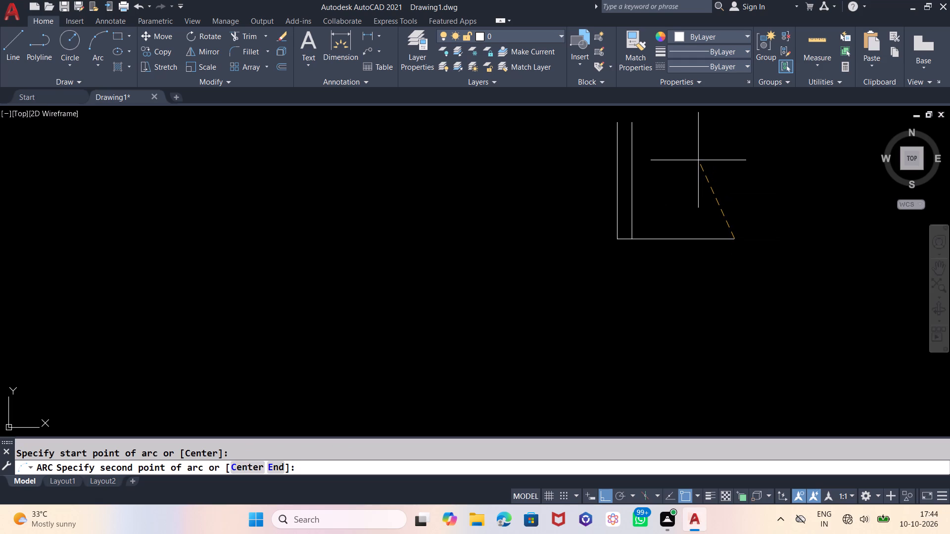
{"action": "key", "text": "e"}
{"action": "key", "text": "Return"}
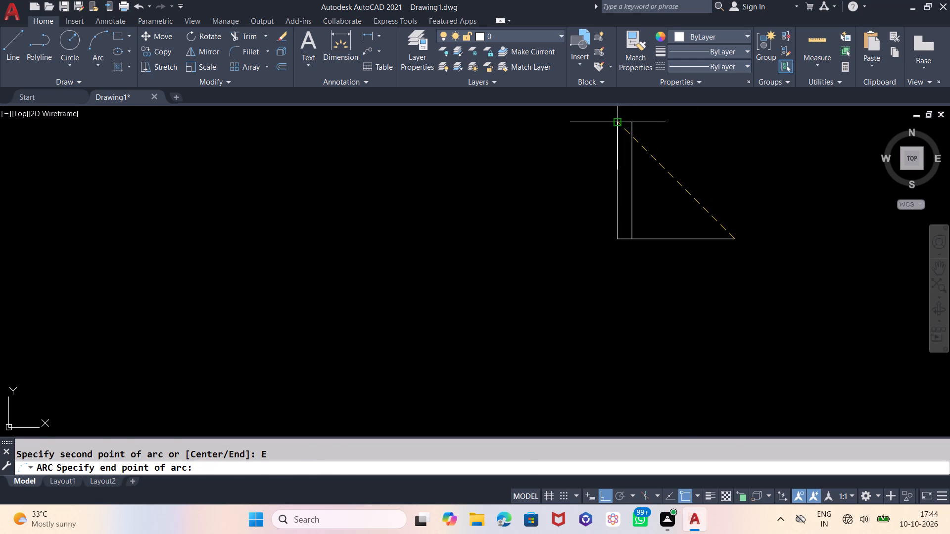
{"action": "left_click", "coordinate": [619, 125]}
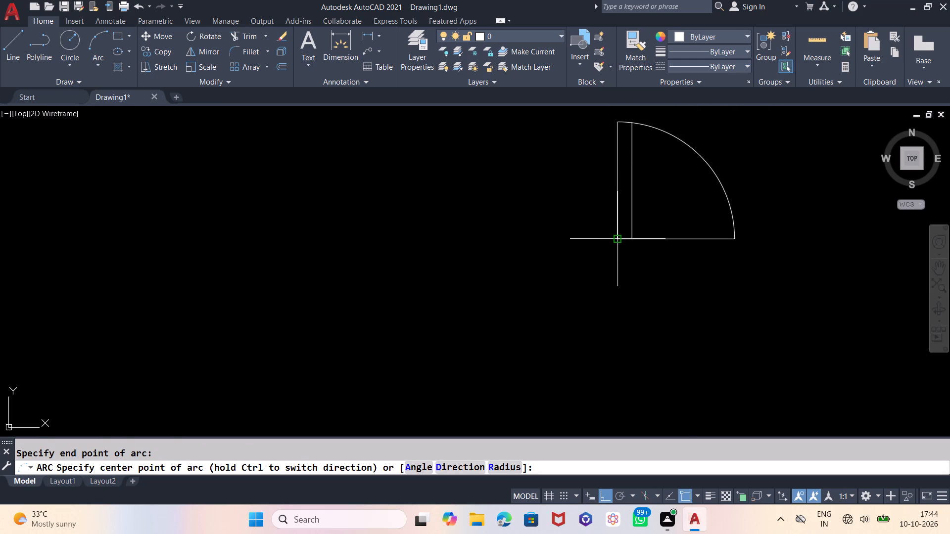
{"action": "left_click", "coordinate": [618, 237]}
Trim the base line between the door leaf and the swing arc's end.
{"action": "key", "text": "t"}
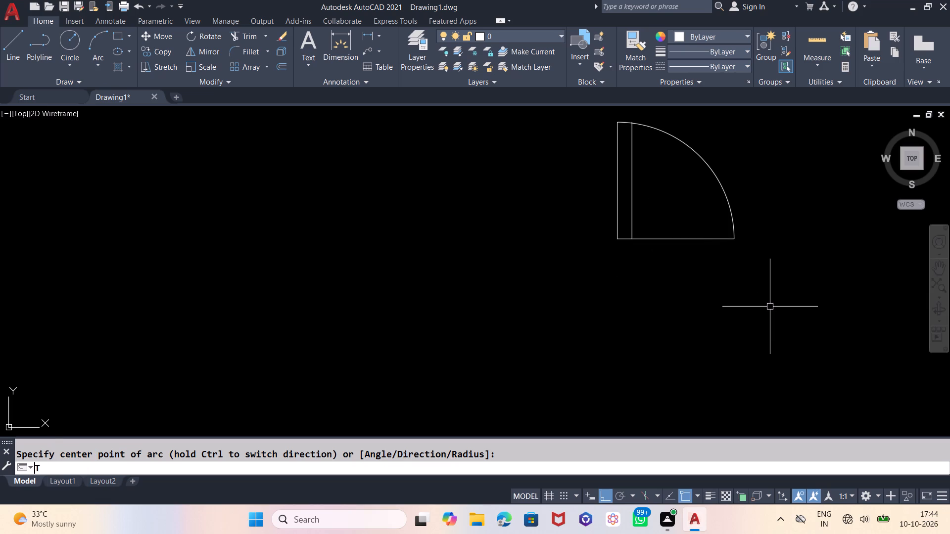
{"action": "key", "text": "r"}
{"action": "key", "text": "Return"}
{"action": "key", "text": "Return"}
{"action": "left_click", "coordinate": [669, 247]}
{"action": "left_click", "coordinate": [672, 222]}
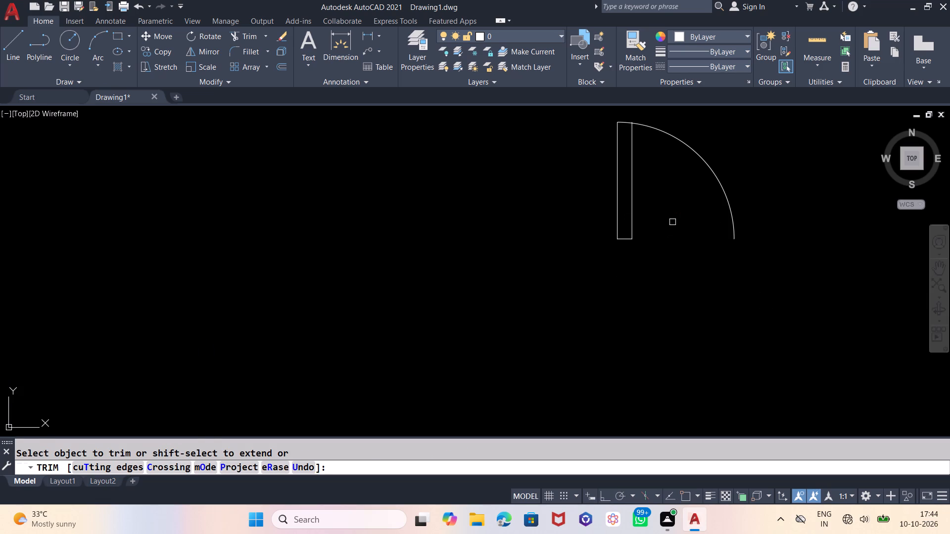
{"action": "scroll", "coordinate": [681, 226], "scroll_direction": "down", "scroll_amount": 2}
{"action": "scroll", "coordinate": [631, 222], "scroll_direction": "down", "scroll_amount": 2}
{"action": "scroll", "coordinate": [687, 196], "scroll_direction": "down", "scroll_amount": 1}
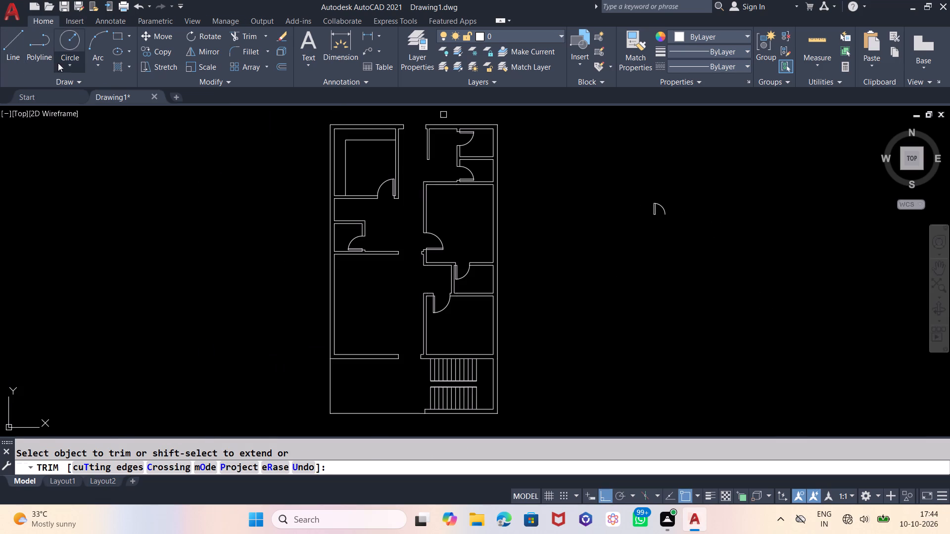
{"action": "key", "text": "Escape"}
Mirror the new door leaf and arc about a vertical line to its right, keeping the original.
{"action": "left_click", "coordinate": [683, 184]}
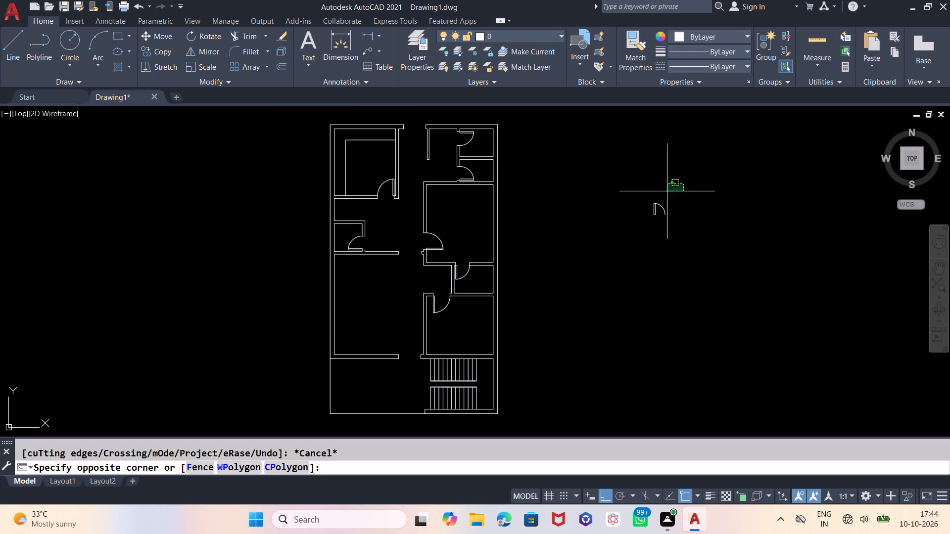
{"action": "left_click", "coordinate": [629, 223]}
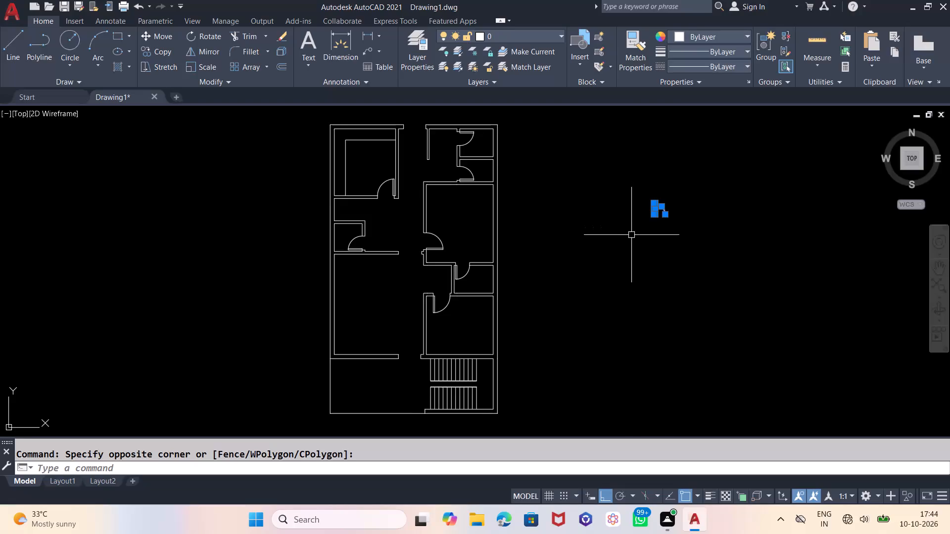
{"action": "type", "text": "MI"}
{"action": "key", "text": "Return"}
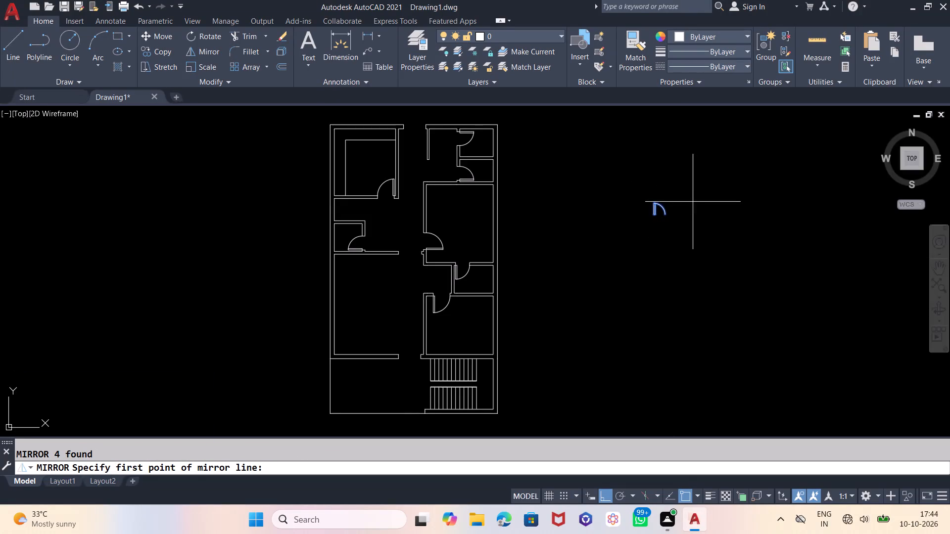
{"action": "left_click", "coordinate": [691, 201]}
{"action": "left_click", "coordinate": [690, 257]}
{"action": "key", "text": "Return"}
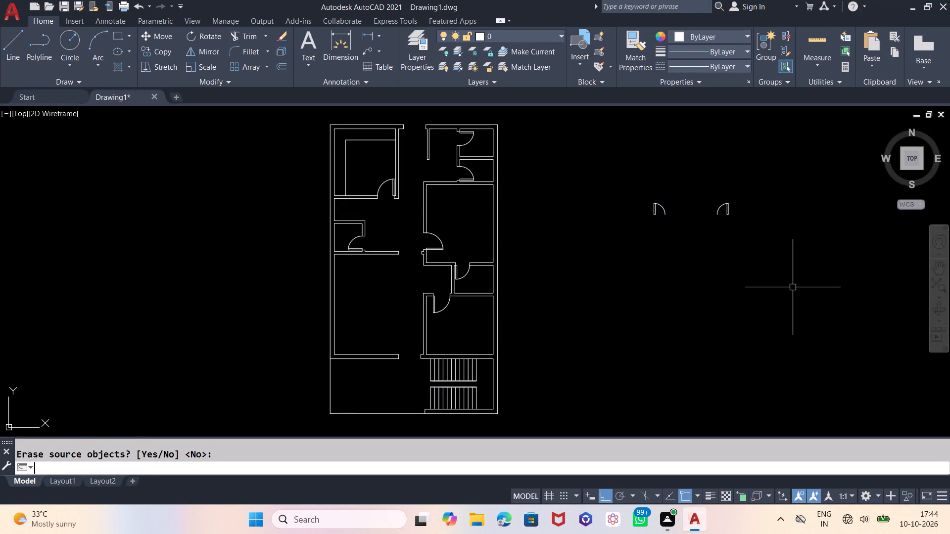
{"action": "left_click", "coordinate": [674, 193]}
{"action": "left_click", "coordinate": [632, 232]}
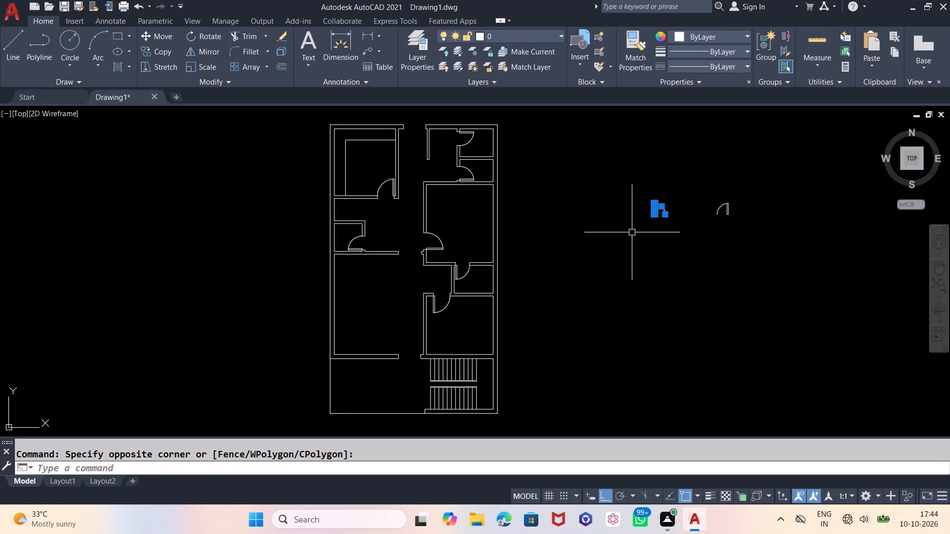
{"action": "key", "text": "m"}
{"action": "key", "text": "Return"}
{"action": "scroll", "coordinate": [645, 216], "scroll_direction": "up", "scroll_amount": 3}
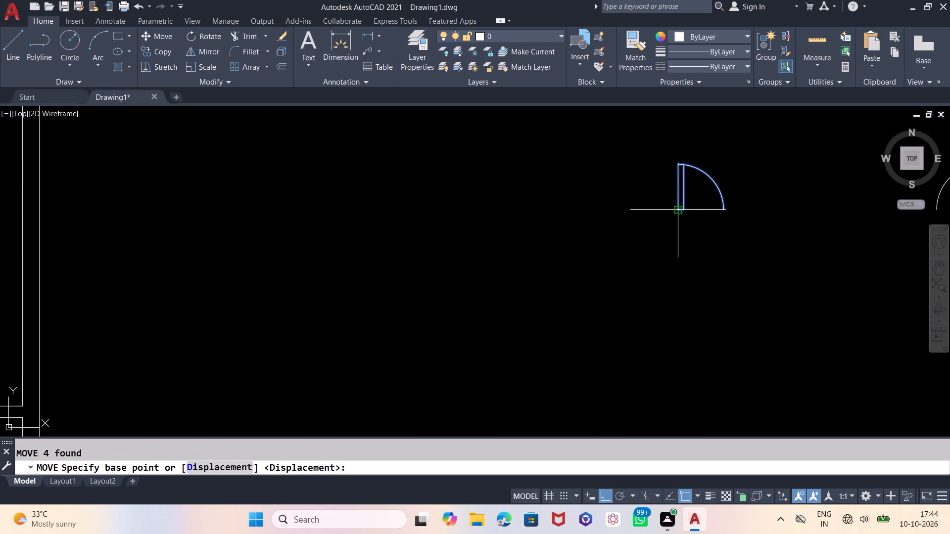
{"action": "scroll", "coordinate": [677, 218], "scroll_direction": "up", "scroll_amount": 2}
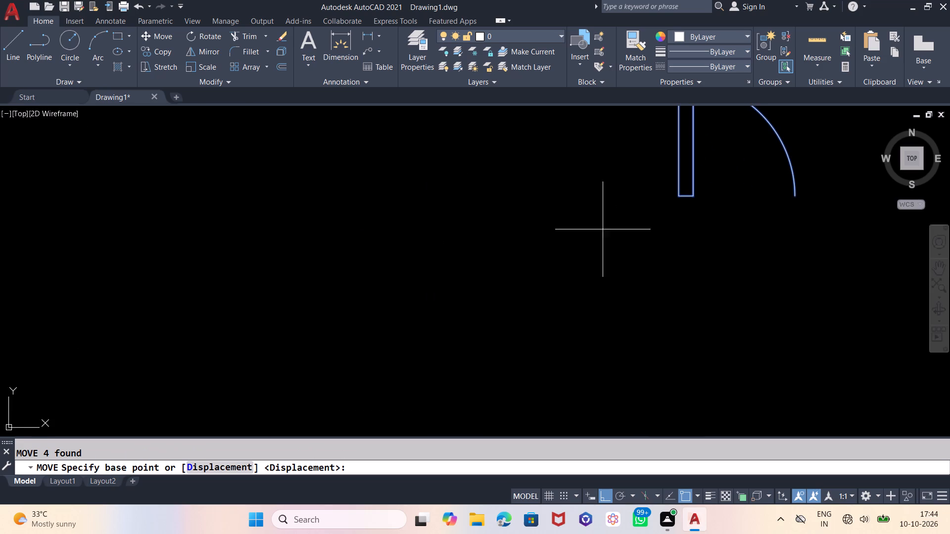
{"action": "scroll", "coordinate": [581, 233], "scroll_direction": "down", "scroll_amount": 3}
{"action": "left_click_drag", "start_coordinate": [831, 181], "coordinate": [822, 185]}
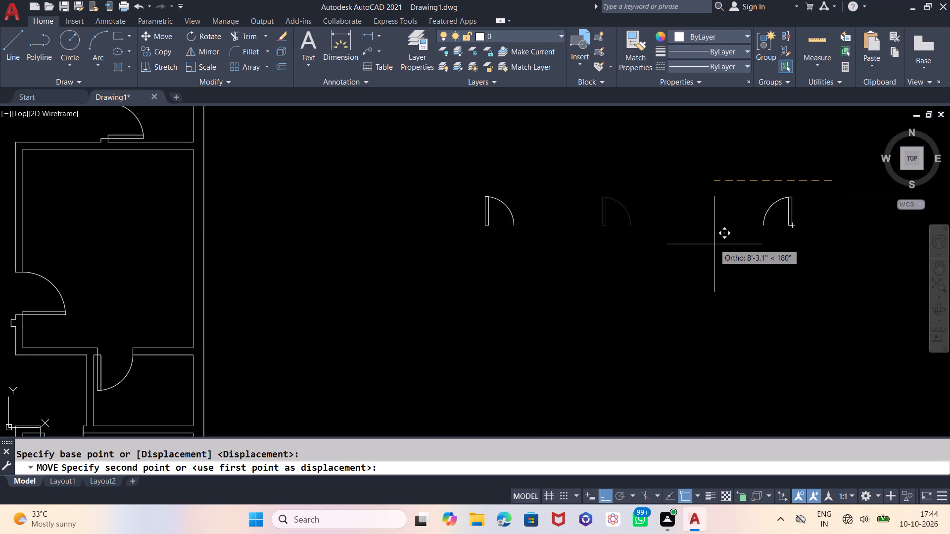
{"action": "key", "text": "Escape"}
Copy both mirrored door leaves with their swing arcs straight down to make a second pair below the first.
{"action": "left_click_drag", "start_coordinate": [812, 186], "coordinate": [802, 194]}
{"action": "left_click", "coordinate": [574, 267]}
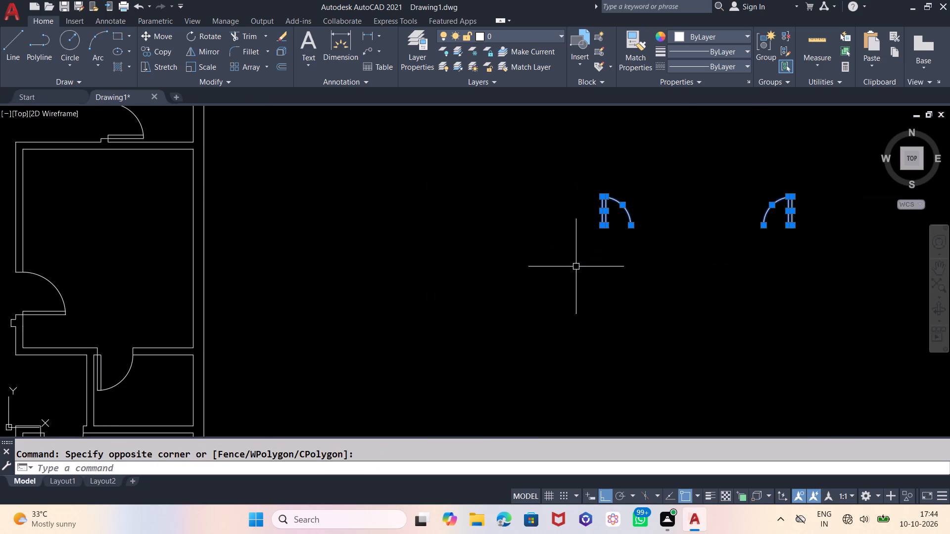
{"action": "key", "text": "m"}
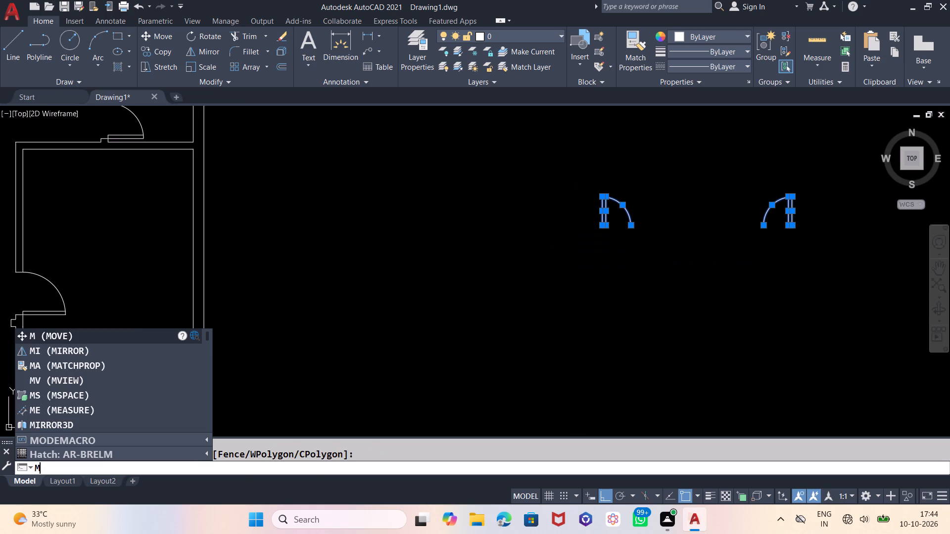
{"action": "key", "text": "BackSpace"}
{"action": "type", "text": "CP"}
{"action": "key", "text": "Return"}
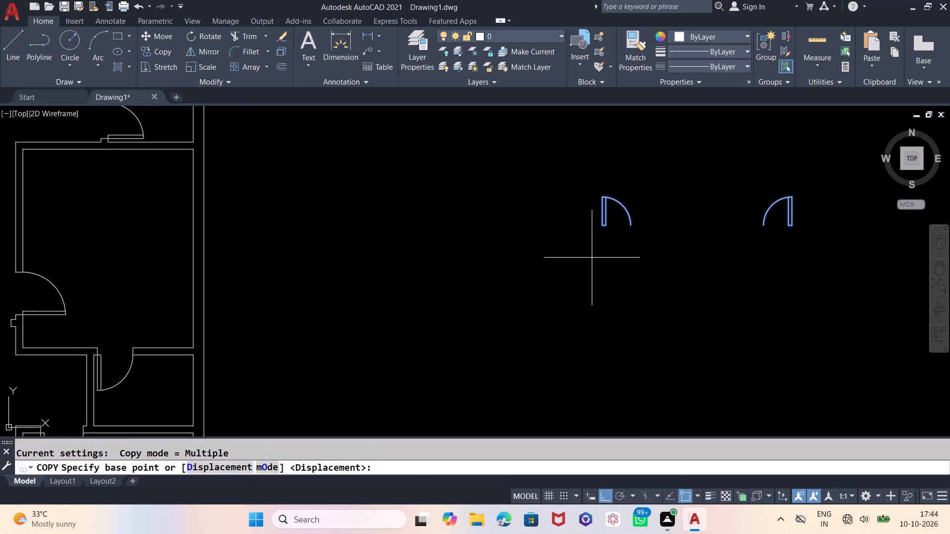
{"action": "left_click_drag", "start_coordinate": [592, 258], "coordinate": [591, 265]}
{"action": "left_click", "coordinate": [600, 344]}
{"action": "key", "text": "Escape"}
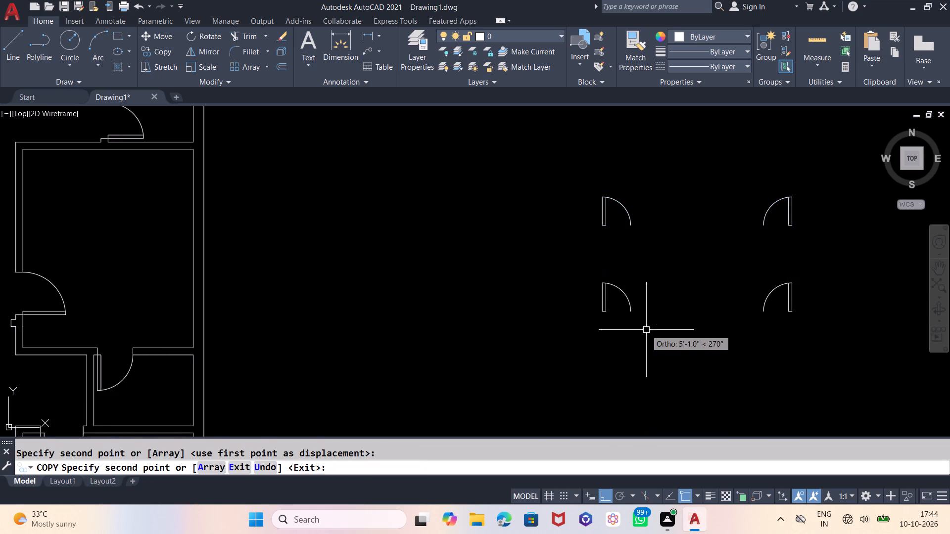
Move the upper pair's left door by its hinge corner to the opening's left jamb in the wall beside the staircase, with Ortho off.
{"action": "left_click_drag", "start_coordinate": [658, 183], "coordinate": [653, 186]}
{"action": "left_click", "coordinate": [558, 239]}
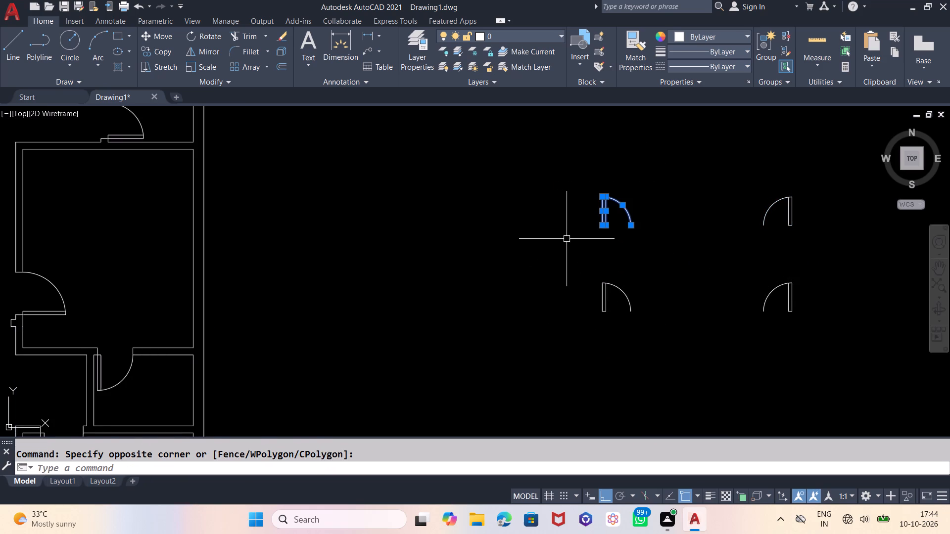
{"action": "key", "text": "m"}
{"action": "key", "text": "Return"}
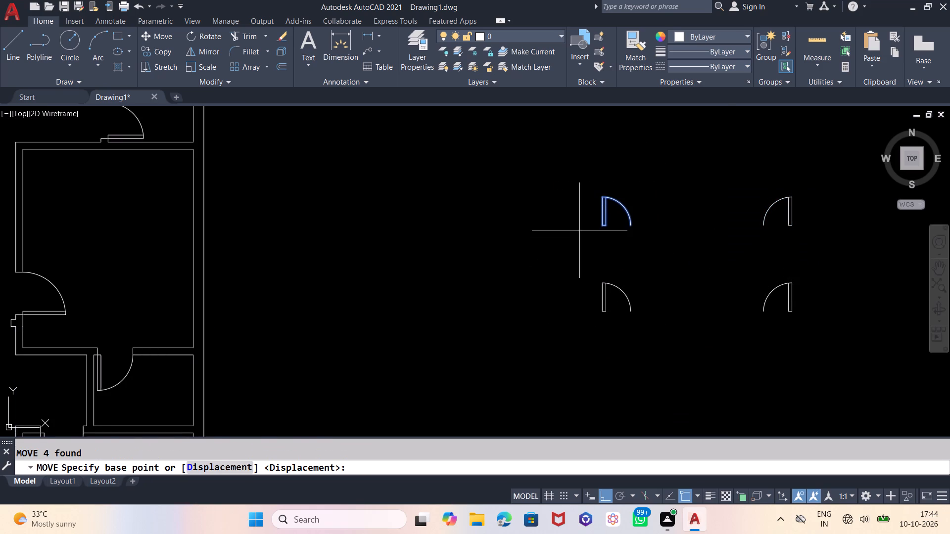
{"action": "scroll", "coordinate": [580, 230], "scroll_direction": "up", "scroll_amount": 3}
{"action": "left_click", "coordinate": [671, 211]}
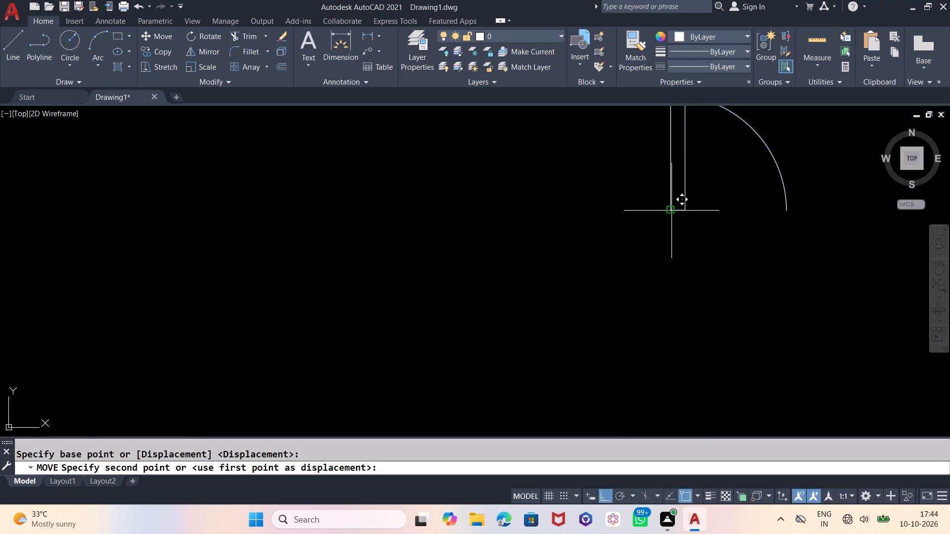
{"action": "scroll", "coordinate": [754, 229], "scroll_direction": "down", "scroll_amount": 5}
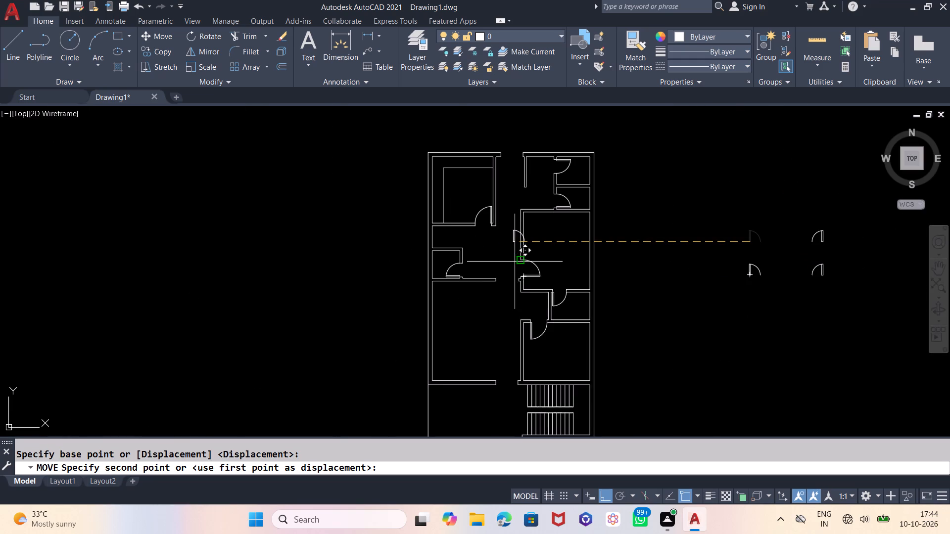
{"action": "key", "text": "F8"}
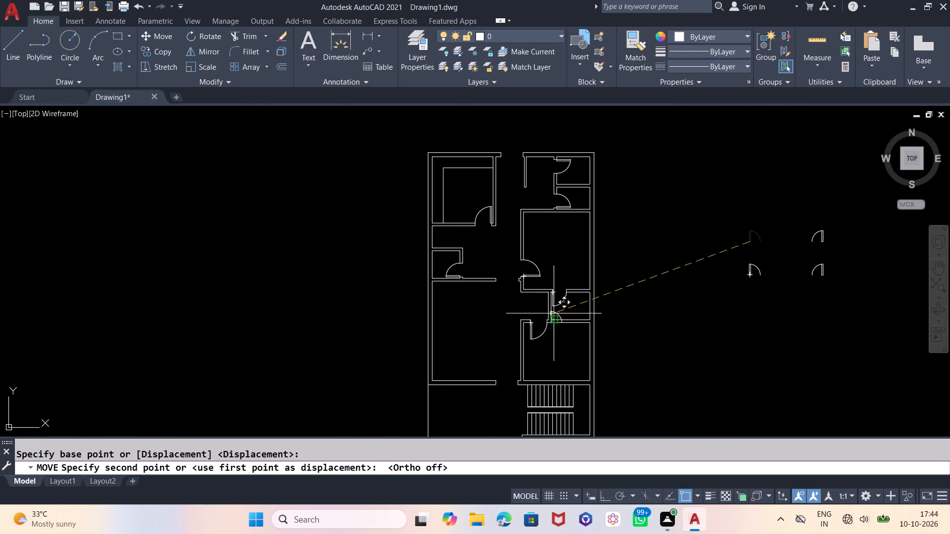
{"action": "scroll", "coordinate": [579, 255], "scroll_direction": "down", "scroll_amount": 2}
{"action": "scroll", "coordinate": [533, 321], "scroll_direction": "up", "scroll_amount": 4}
{"action": "scroll", "coordinate": [615, 218], "scroll_direction": "up", "scroll_amount": 3}
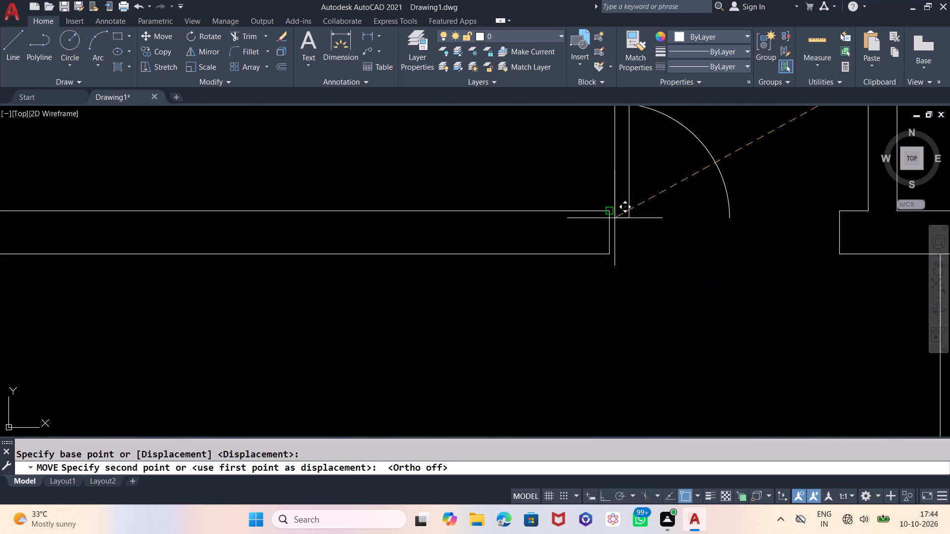
{"action": "left_click", "coordinate": [609, 210]}
Move the upper pair's right door by its outer bottom corner to the right jamb of the same opening beside the staircase.
{"action": "scroll", "coordinate": [475, 287], "scroll_direction": "down", "scroll_amount": 4}
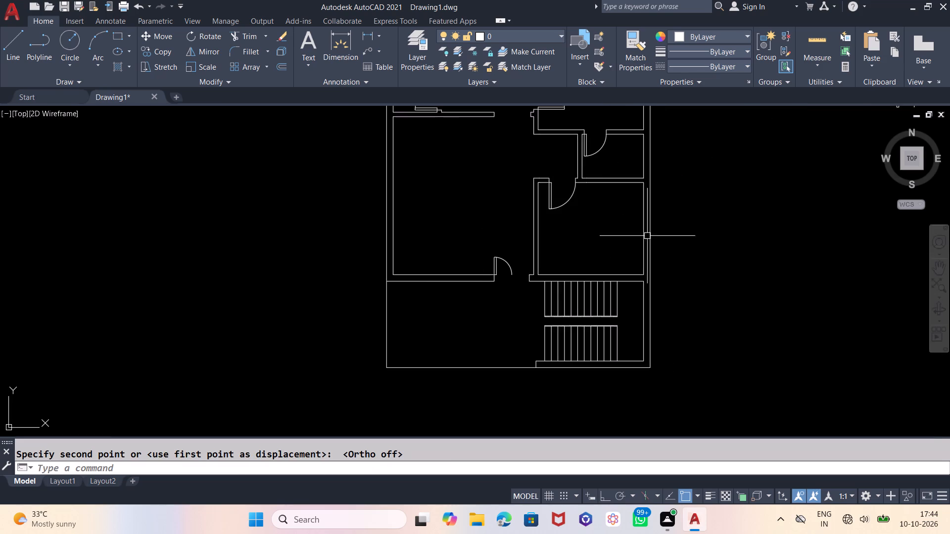
{"action": "scroll", "coordinate": [650, 237], "scroll_direction": "down", "scroll_amount": 2}
{"action": "left_click_drag", "start_coordinate": [806, 146], "coordinate": [802, 151]}
{"action": "left_click", "coordinate": [772, 171]}
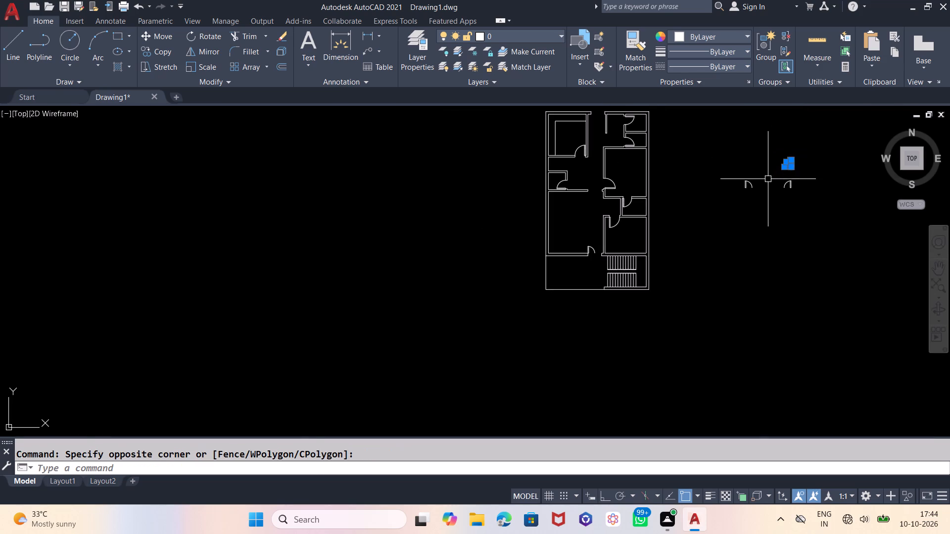
{"action": "key", "text": "m"}
{"action": "key", "text": "Return"}
{"action": "scroll", "coordinate": [782, 160], "scroll_direction": "up", "scroll_amount": 3}
{"action": "scroll", "coordinate": [842, 189], "scroll_direction": "up", "scroll_amount": 2}
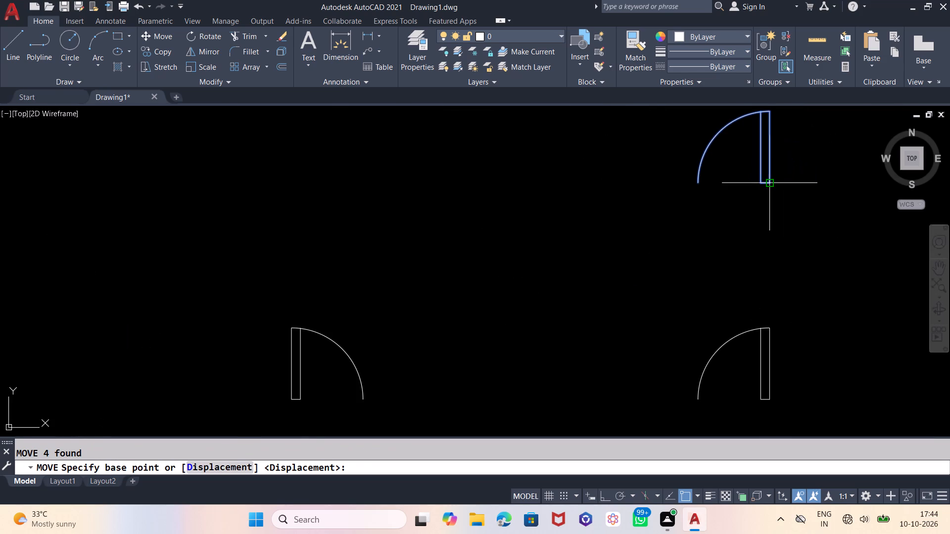
{"action": "left_click", "coordinate": [768, 185]}
{"action": "scroll", "coordinate": [902, 151], "scroll_direction": "down", "scroll_amount": 3}
{"action": "scroll", "coordinate": [736, 216], "scroll_direction": "down", "scroll_amount": 1}
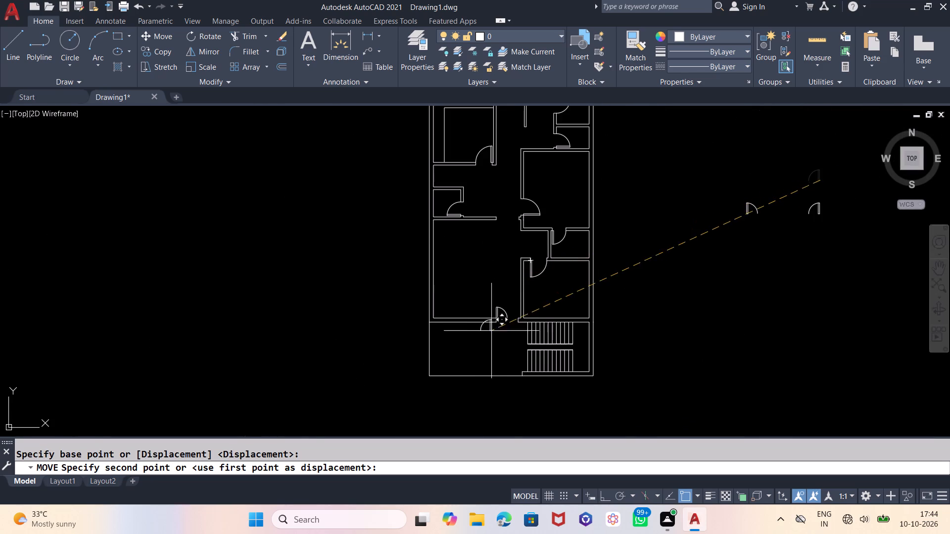
{"action": "scroll", "coordinate": [495, 329], "scroll_direction": "up", "scroll_amount": 2}
{"action": "scroll", "coordinate": [532, 292], "scroll_direction": "up", "scroll_amount": 3}
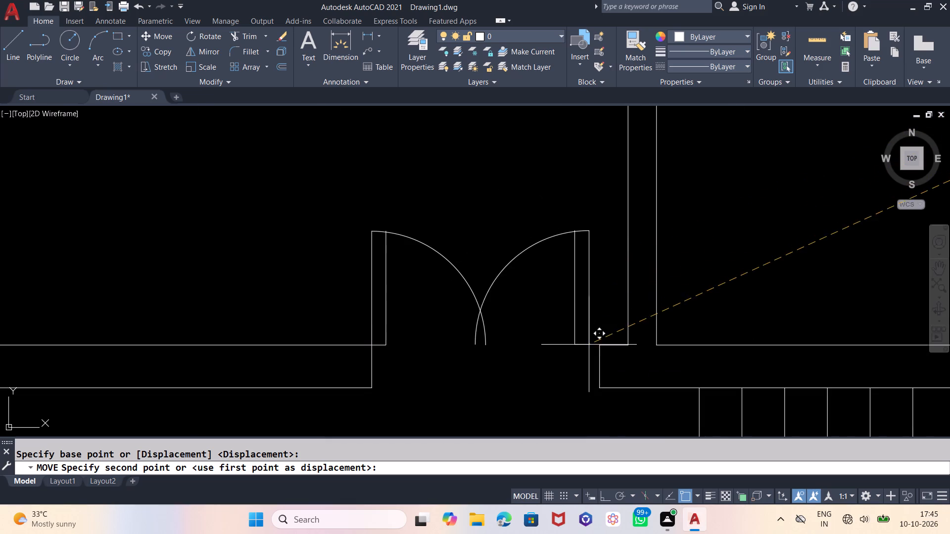
{"action": "left_click", "coordinate": [600, 348]}
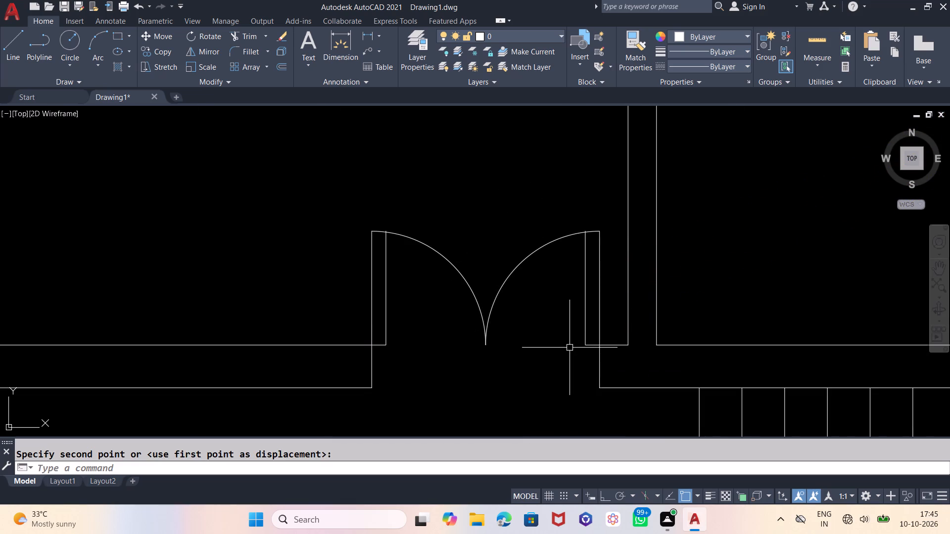
Move the remaining left door by its outer bottom corner to the outer left corner of the opening in the plan's top wall.
{"action": "scroll", "coordinate": [360, 317], "scroll_direction": "down", "scroll_amount": 5}
{"action": "left_click_drag", "start_coordinate": [633, 188], "coordinate": [633, 189]}
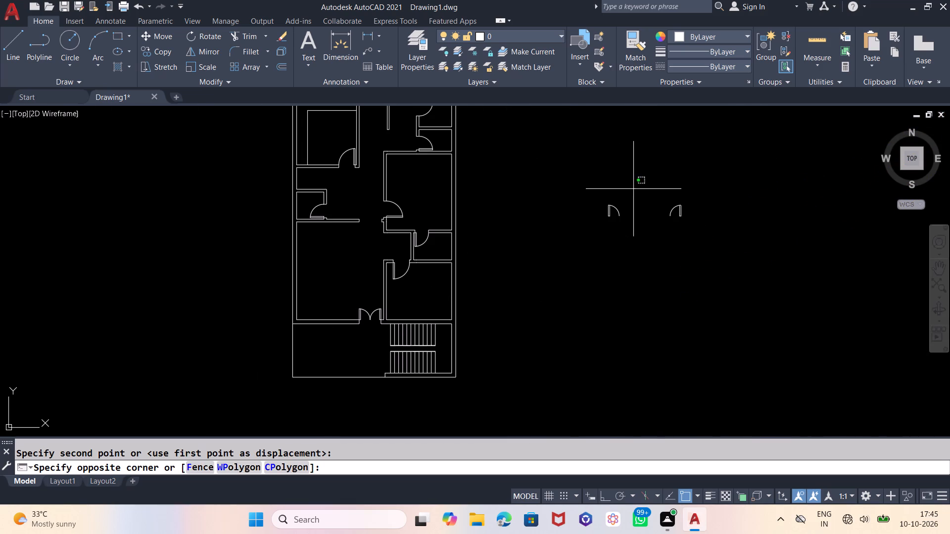
{"action": "left_click_drag", "start_coordinate": [633, 189], "coordinate": [625, 197]}
{"action": "left_click", "coordinate": [570, 239]}
{"action": "key", "text": "m"}
{"action": "key", "text": "Return"}
{"action": "scroll", "coordinate": [588, 225], "scroll_direction": "up", "scroll_amount": 4}
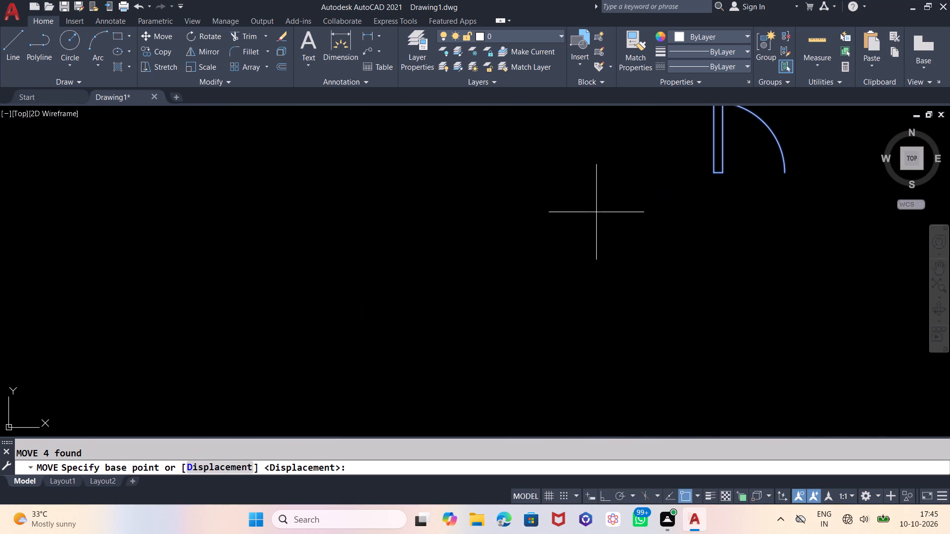
{"action": "left_click", "coordinate": [712, 175]}
{"action": "scroll", "coordinate": [740, 370], "scroll_direction": "down", "scroll_amount": 4}
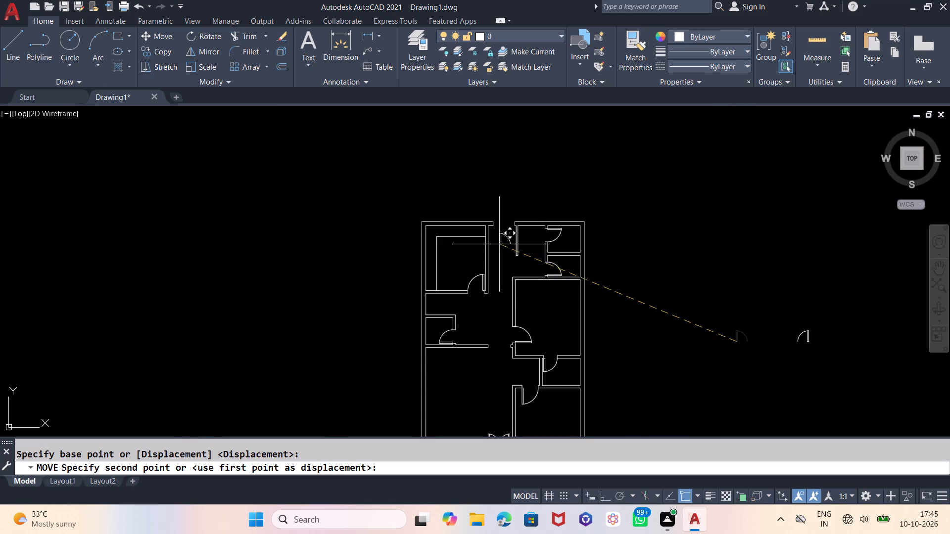
{"action": "scroll", "coordinate": [484, 212], "scroll_direction": "up", "scroll_amount": 3}
{"action": "middle_click", "coordinate": [485, 212]}
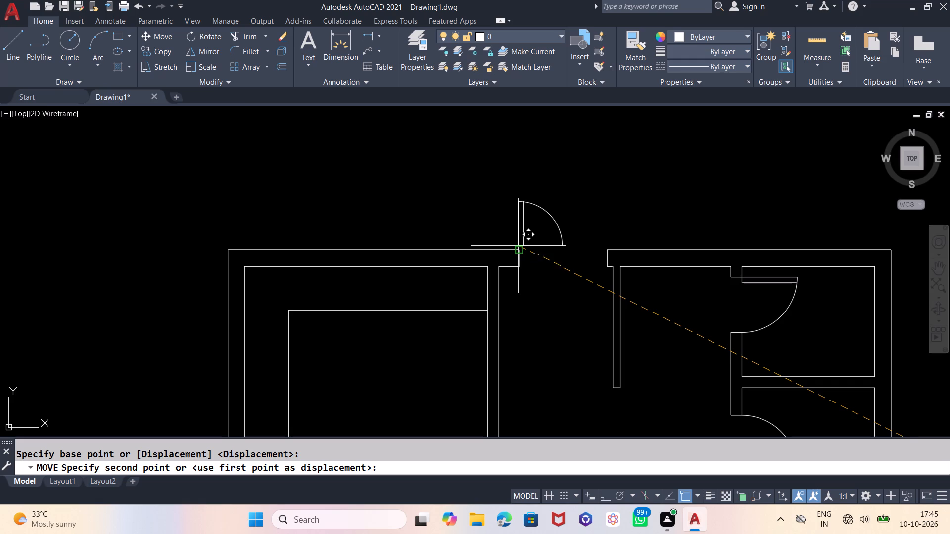
{"action": "left_click", "coordinate": [519, 247]}
Move the last right door by its outer bottom corner to the outer right corner of the top wall opening.
{"action": "scroll", "coordinate": [430, 233], "scroll_direction": "down", "scroll_amount": 3}
{"action": "left_click_drag", "start_coordinate": [792, 333], "coordinate": [781, 336]}
{"action": "left_click", "coordinate": [723, 369]}
{"action": "key", "text": "m"}
{"action": "key", "text": "Return"}
{"action": "scroll", "coordinate": [751, 365], "scroll_direction": "up", "scroll_amount": 2}
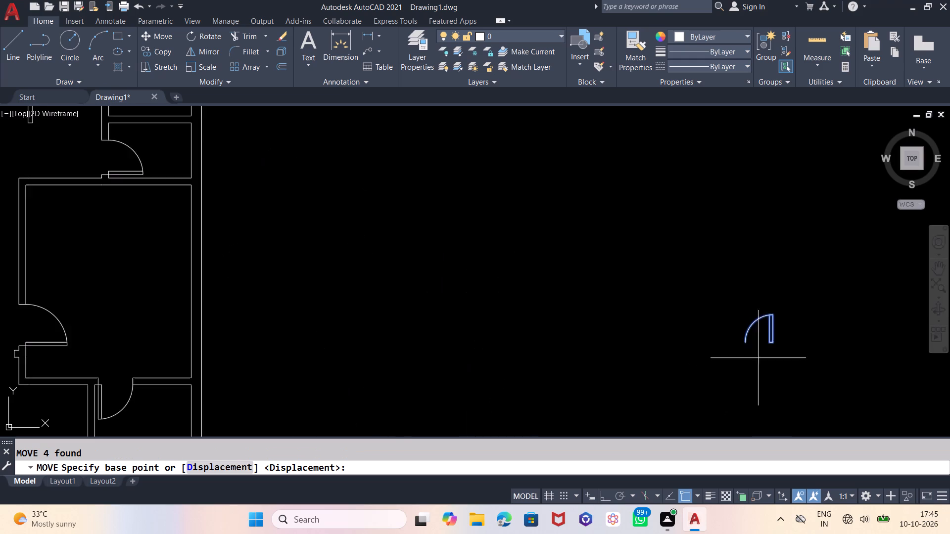
{"action": "scroll", "coordinate": [770, 346], "scroll_direction": "up", "scroll_amount": 3}
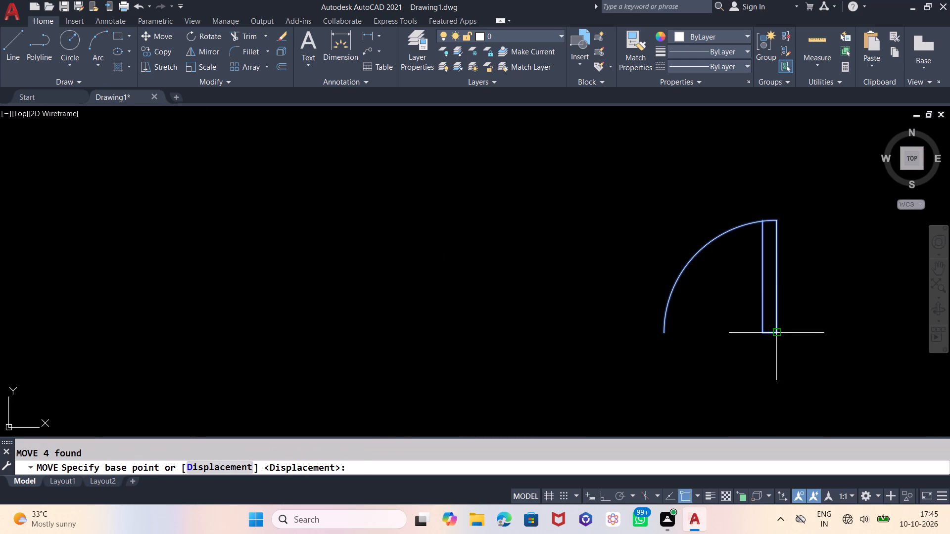
{"action": "left_click", "coordinate": [777, 331]}
{"action": "scroll", "coordinate": [850, 334], "scroll_direction": "down", "scroll_amount": 4}
{"action": "scroll", "coordinate": [350, 144], "scroll_direction": "up", "scroll_amount": 1}
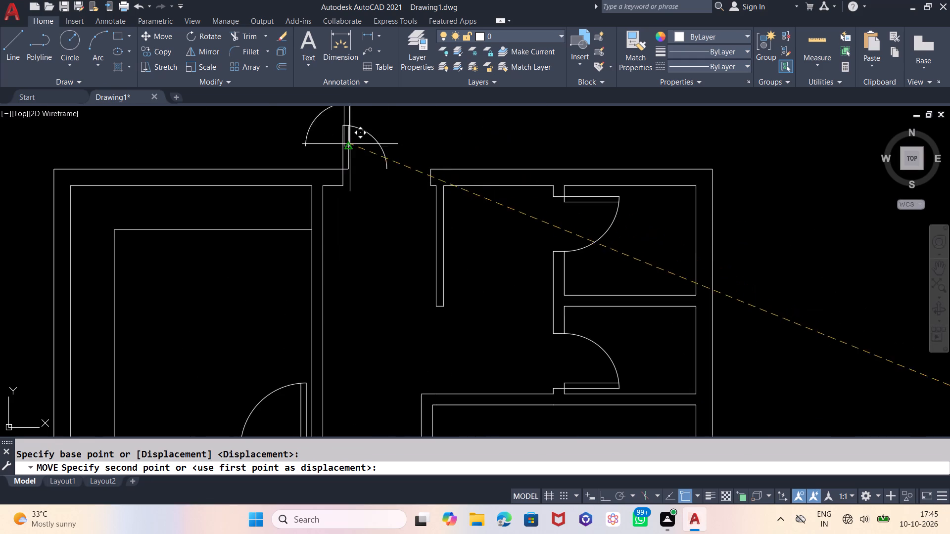
{"action": "scroll", "coordinate": [350, 144], "scroll_direction": "up", "scroll_amount": 1}
{"action": "scroll", "coordinate": [426, 153], "scroll_direction": "up", "scroll_amount": 3}
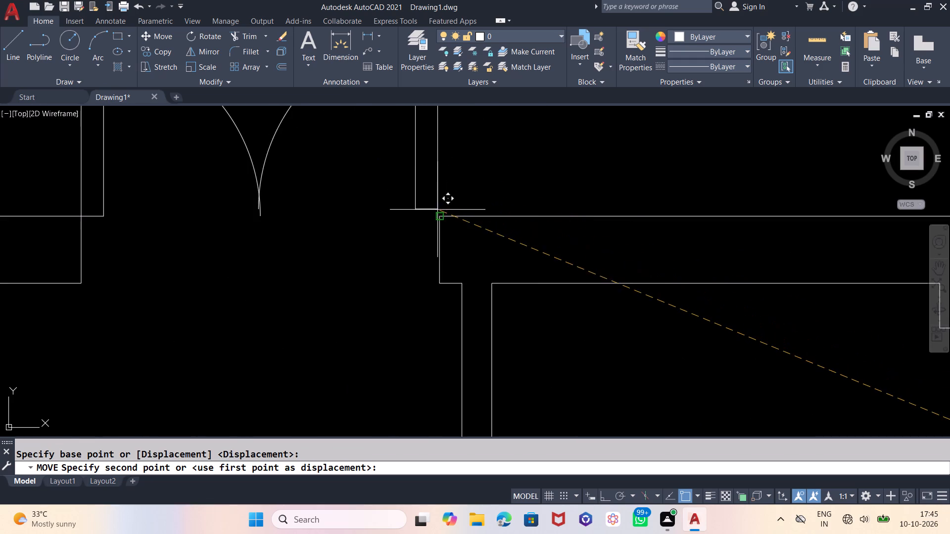
{"action": "left_click", "coordinate": [438, 216]}
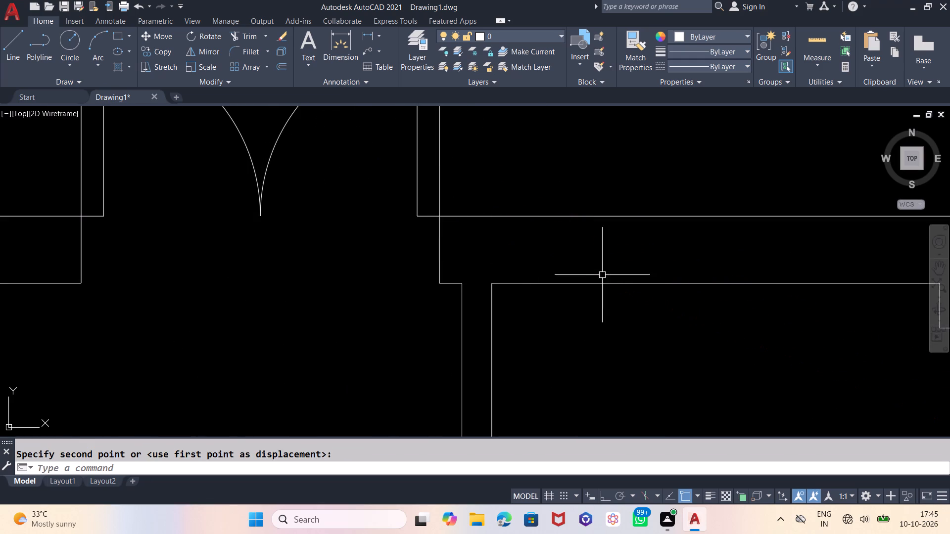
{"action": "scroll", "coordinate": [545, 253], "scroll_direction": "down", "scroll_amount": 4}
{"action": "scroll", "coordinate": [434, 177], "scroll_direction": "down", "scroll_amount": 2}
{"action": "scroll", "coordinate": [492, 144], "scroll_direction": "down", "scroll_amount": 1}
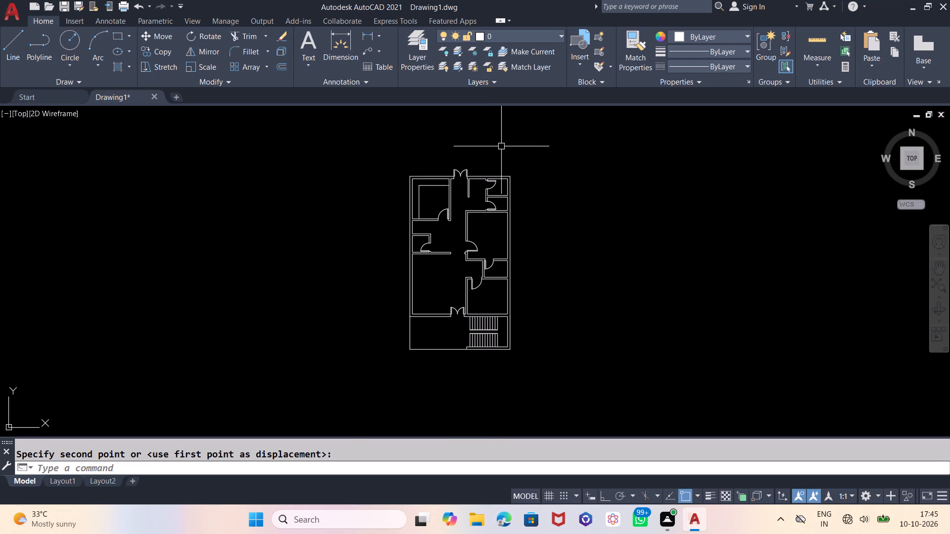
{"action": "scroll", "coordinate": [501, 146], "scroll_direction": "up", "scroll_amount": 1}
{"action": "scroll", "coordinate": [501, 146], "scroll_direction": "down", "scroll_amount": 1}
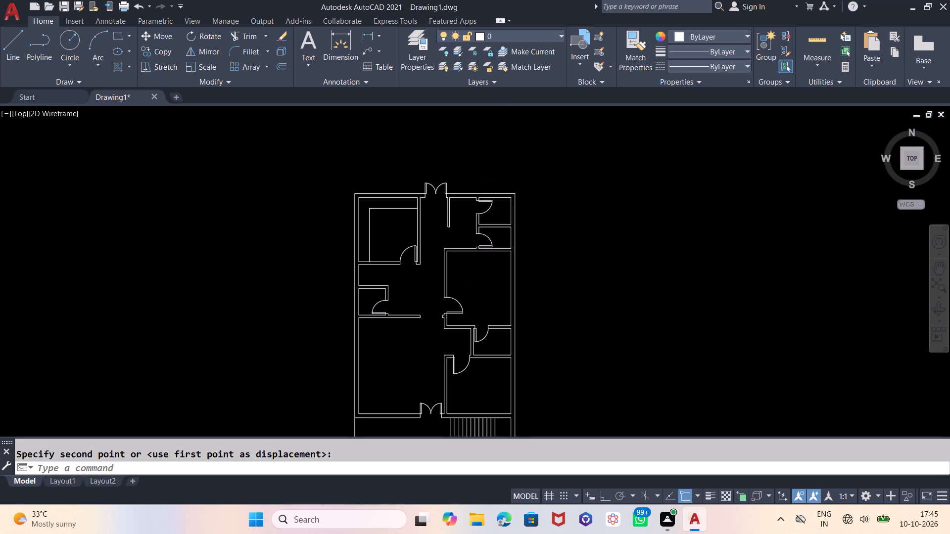
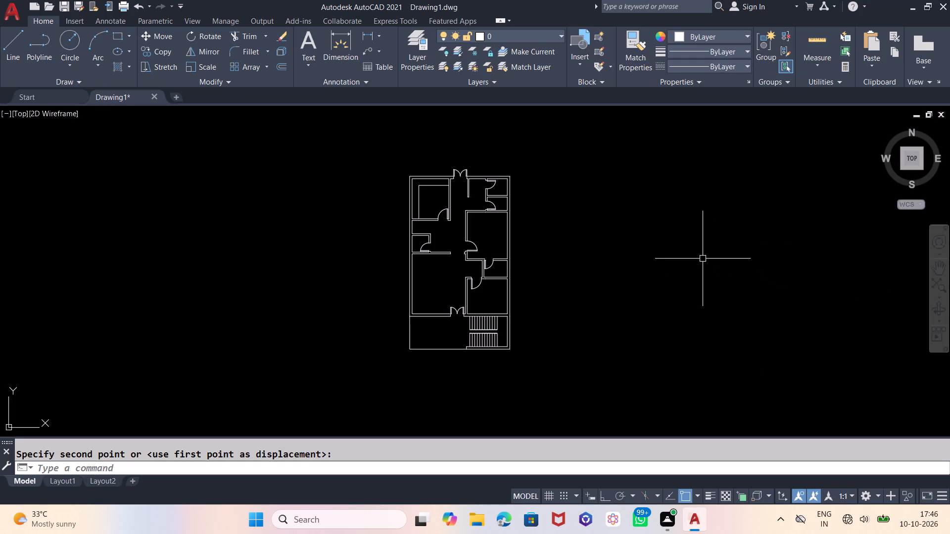
Draw a 5' by 9" rectangle in the empty space beside the floor plan.
{"action": "scroll", "coordinate": [559, 235], "scroll_direction": "up", "scroll_amount": 1}
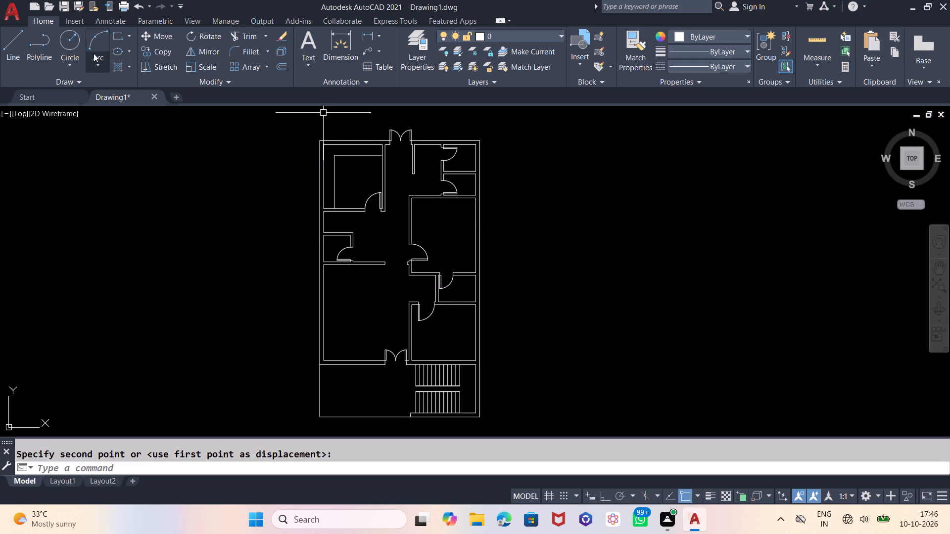
{"action": "left_click", "coordinate": [112, 37]}
{"action": "middle_click_drag", "start_coordinate": [596, 258], "coordinate": [546, 246]}
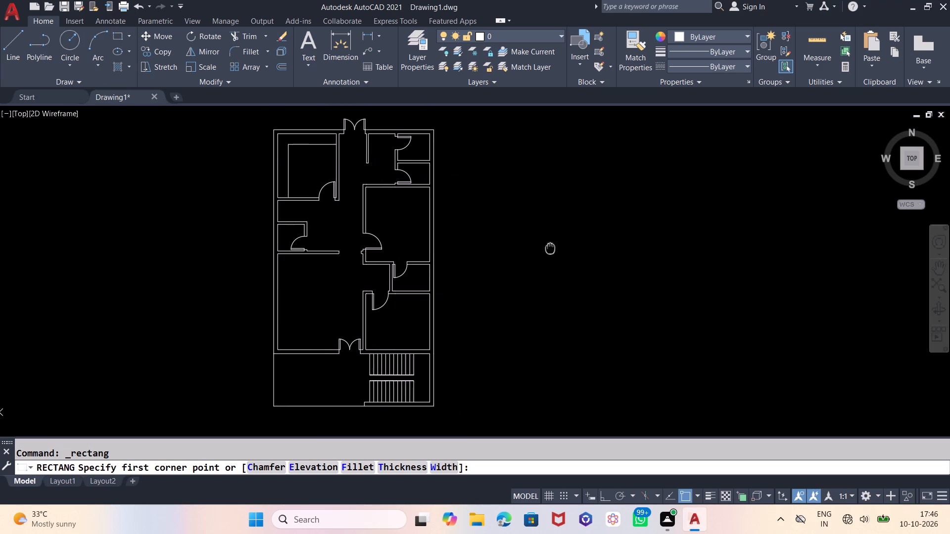
{"action": "middle_click_drag", "start_coordinate": [546, 246], "coordinate": [536, 252]}
{"action": "left_click", "coordinate": [546, 233]}
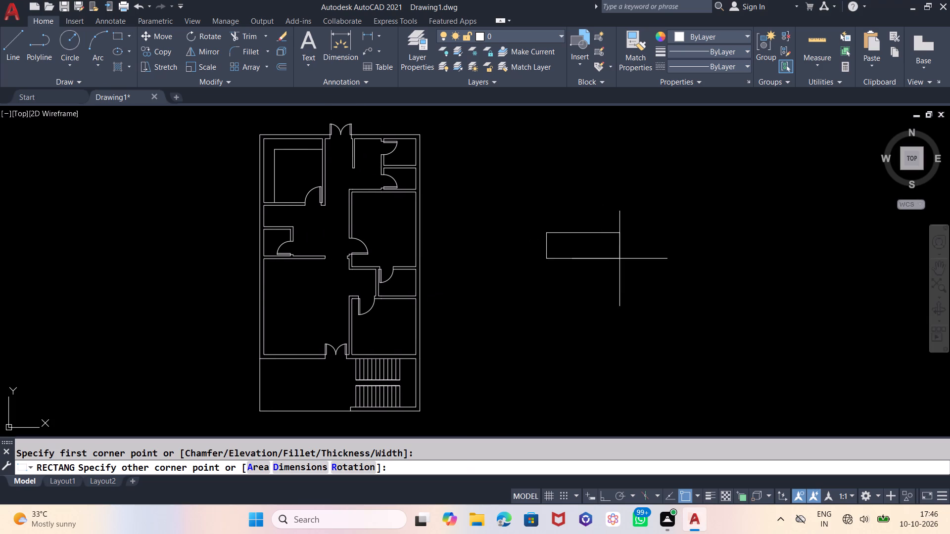
{"action": "key", "text": "shift+at"}
{"action": "type", "text": "5'"}
{"action": "key", "text": "comma"}
{"action": "key", "text": "9"}
{"action": "key", "text": "Return"}
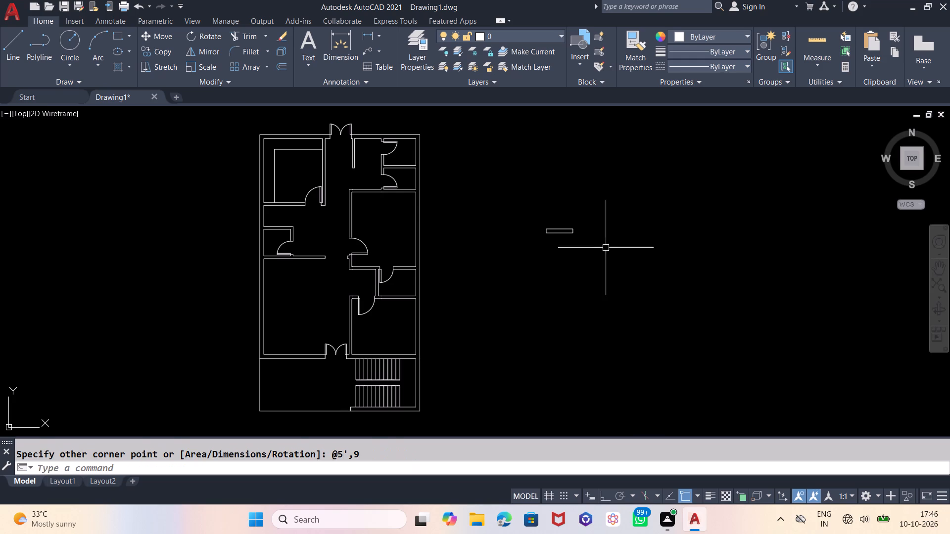
Explode the new rectangle into separate lines.
{"action": "left_click_drag", "start_coordinate": [583, 215], "coordinate": [574, 222]}
{"action": "left_click", "coordinate": [534, 256]}
{"action": "key", "text": "x"}
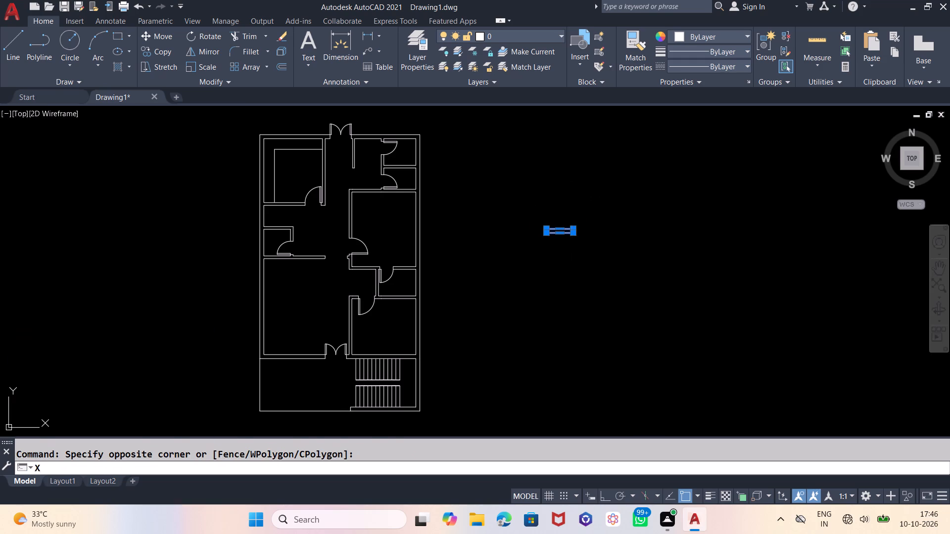
{"action": "key", "text": "Return"}
Draw a lengthwise centre line joining the midpoints of the rectangle's two short sides.
{"action": "scroll", "coordinate": [544, 223], "scroll_direction": "up", "scroll_amount": 3}
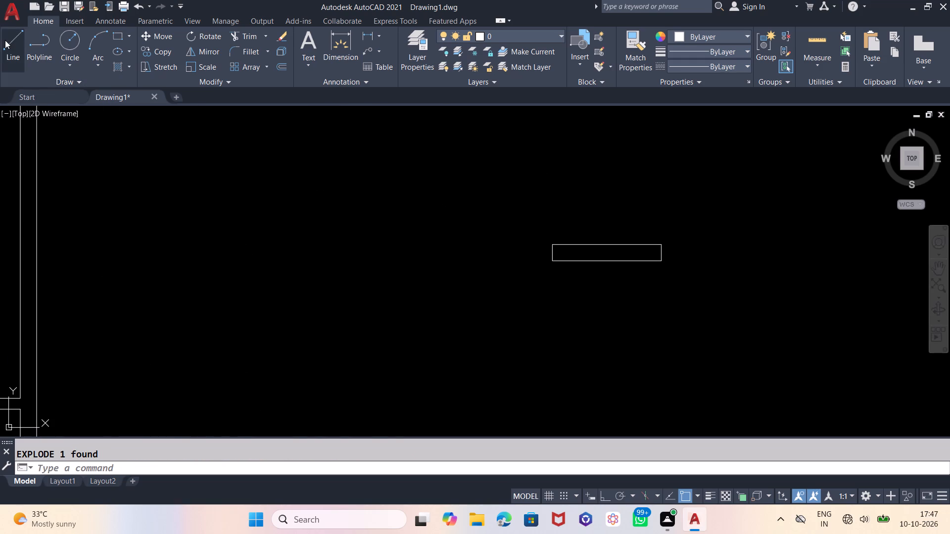
{"action": "left_click", "coordinate": [5, 40]}
{"action": "scroll", "coordinate": [638, 263], "scroll_direction": "up", "scroll_amount": 1}
{"action": "left_click", "coordinate": [503, 247]}
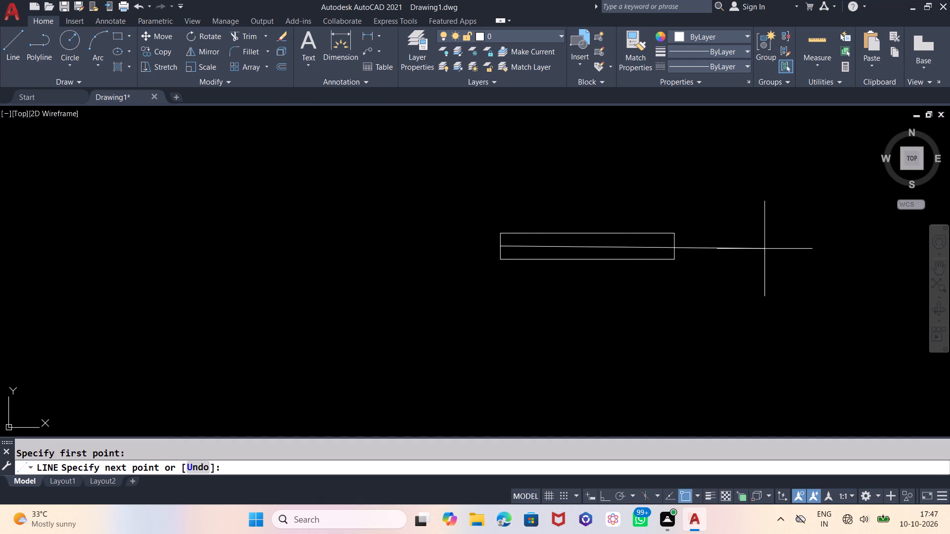
{"action": "left_click", "coordinate": [672, 246]}
{"action": "key", "text": "Escape"}
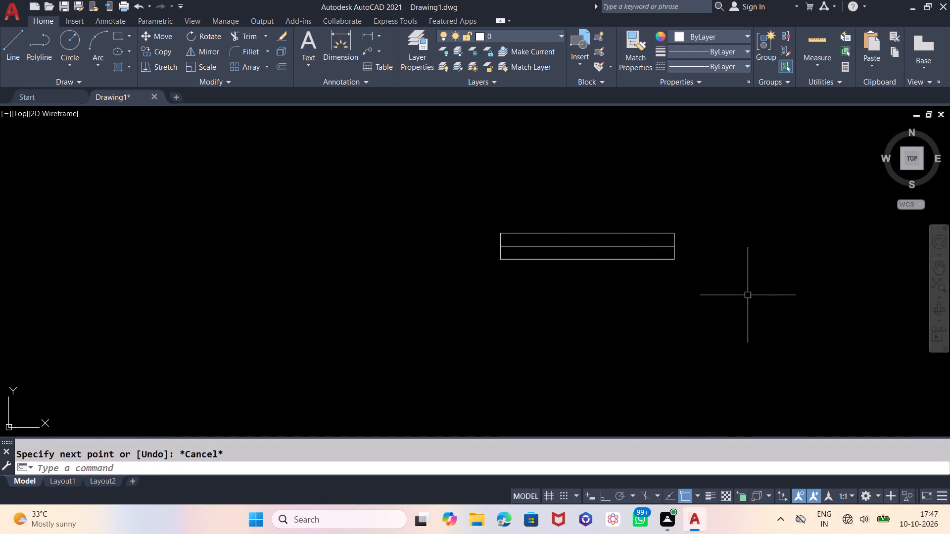
Offset the rectangle's centre line by 2" to both sides.
{"action": "key", "text": "o"}
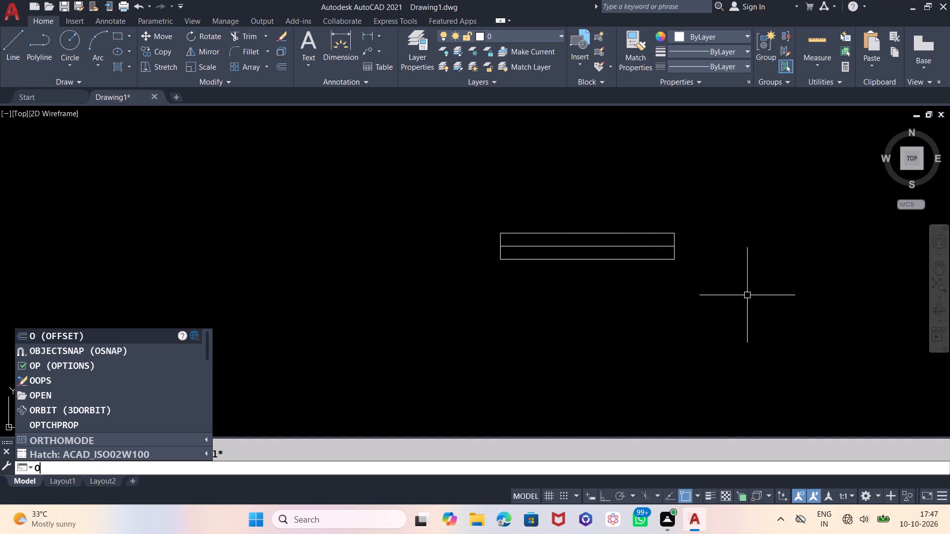
{"action": "key", "text": "Return"}
{"action": "key", "text": "2"}
{"action": "key", "text": "Return"}
{"action": "scroll", "coordinate": [596, 252], "scroll_direction": "up", "scroll_amount": 3}
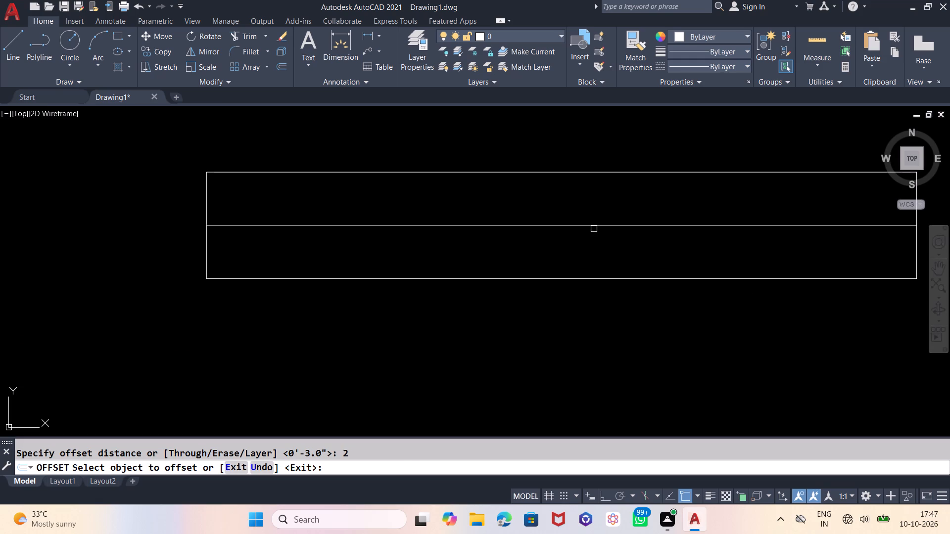
{"action": "left_click", "coordinate": [596, 224]}
{"action": "left_click_drag", "start_coordinate": [603, 193], "coordinate": [606, 188]}
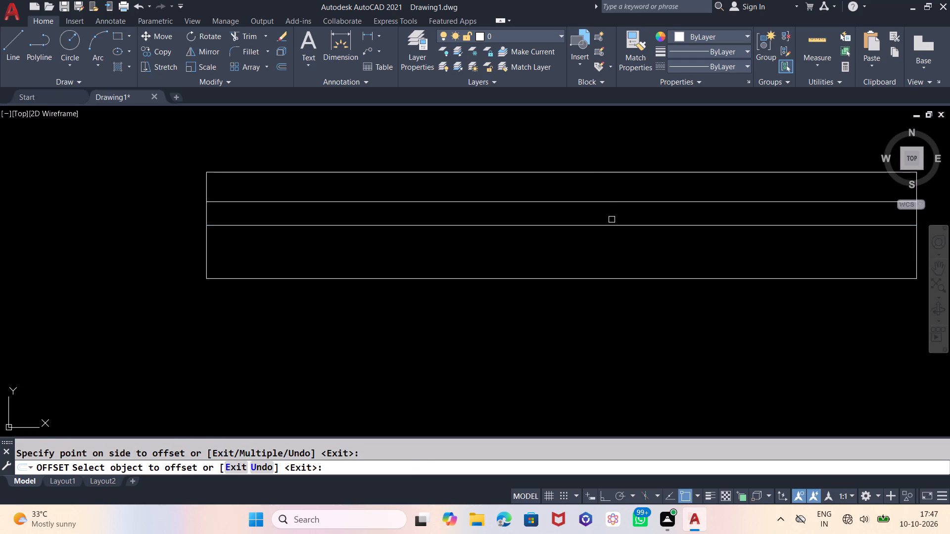
{"action": "left_click", "coordinate": [612, 221]}
{"action": "left_click", "coordinate": [614, 226]}
{"action": "left_click", "coordinate": [629, 262]}
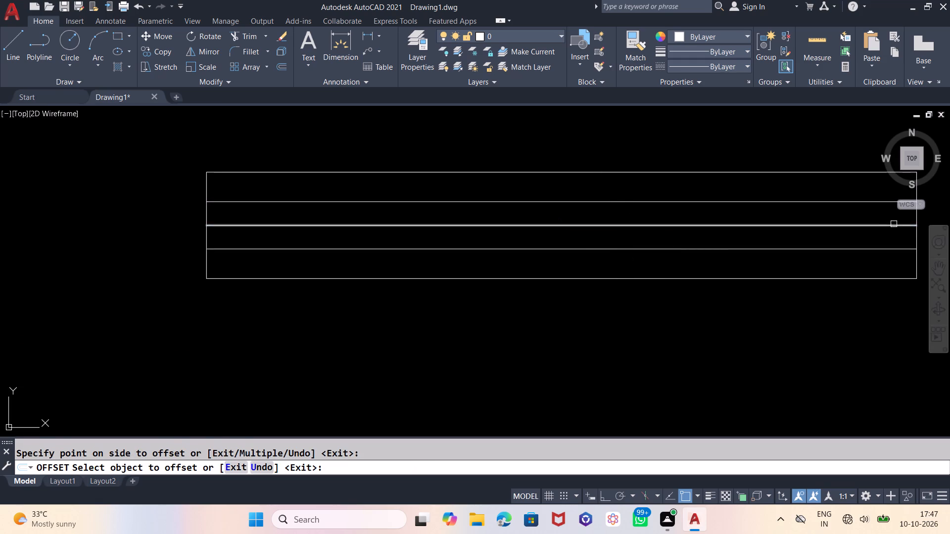
Offset both short sides of the rectangle inward by 2" to form the end frames.
{"action": "left_click", "coordinate": [915, 218]}
{"action": "left_click", "coordinate": [851, 220]}
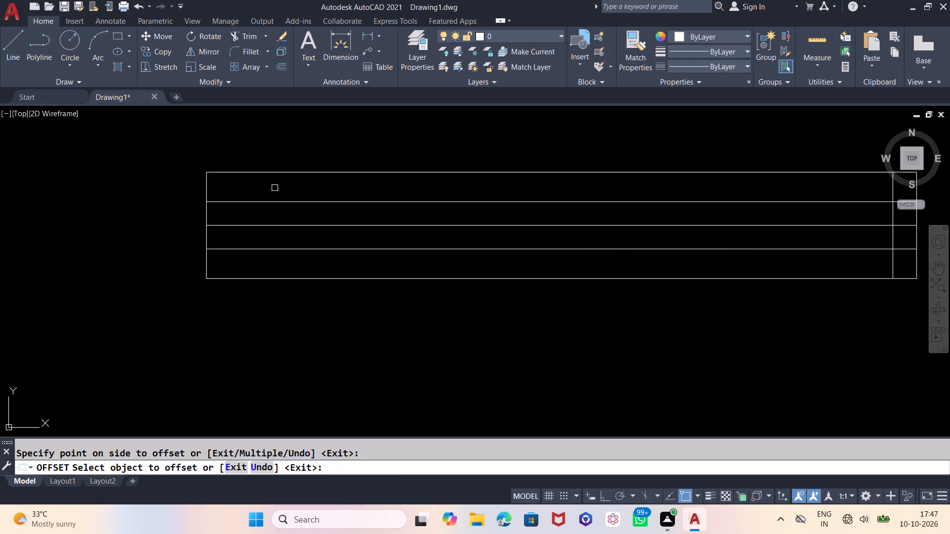
{"action": "left_click", "coordinate": [205, 188]}
{"action": "left_click", "coordinate": [337, 198]}
{"action": "key", "text": "Escape"}
Trim the three inner lengthwise lines out of the frame strips at both ends of the rectangle.
{"action": "type", "text": "TR"}
{"action": "key", "text": "Return"}
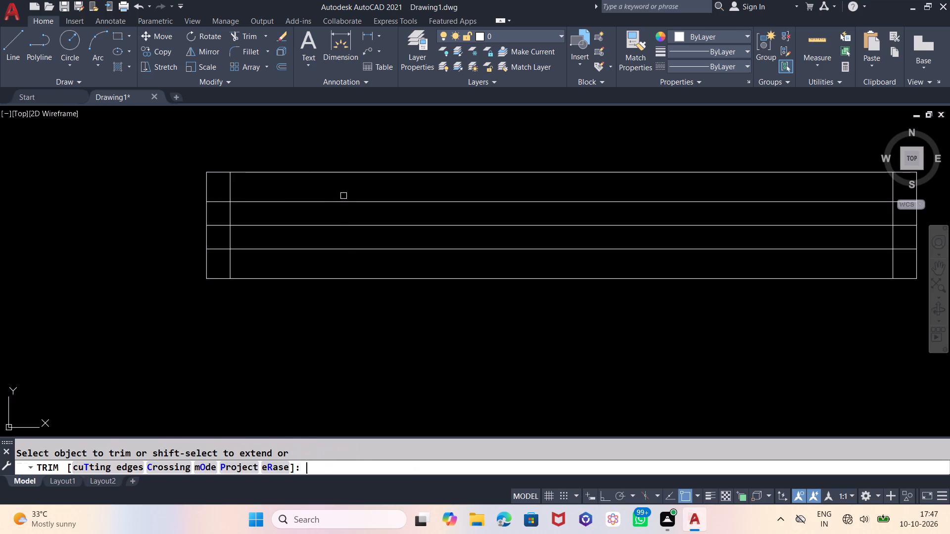
{"action": "key", "text": "Return"}
{"action": "scroll", "coordinate": [393, 165], "scroll_direction": "down", "scroll_amount": 1}
{"action": "scroll", "coordinate": [262, 185], "scroll_direction": "up", "scroll_amount": 3}
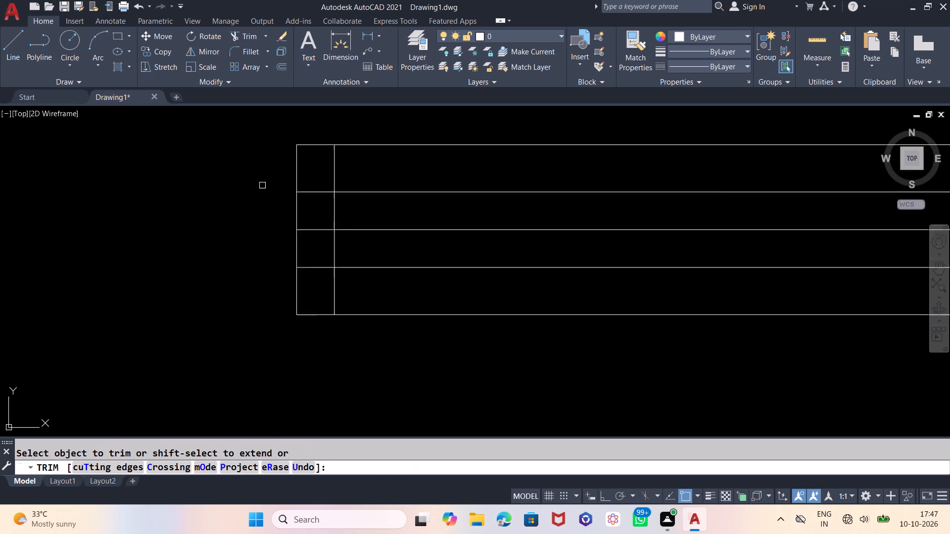
{"action": "left_click", "coordinate": [344, 179]}
{"action": "left_click", "coordinate": [345, 319]}
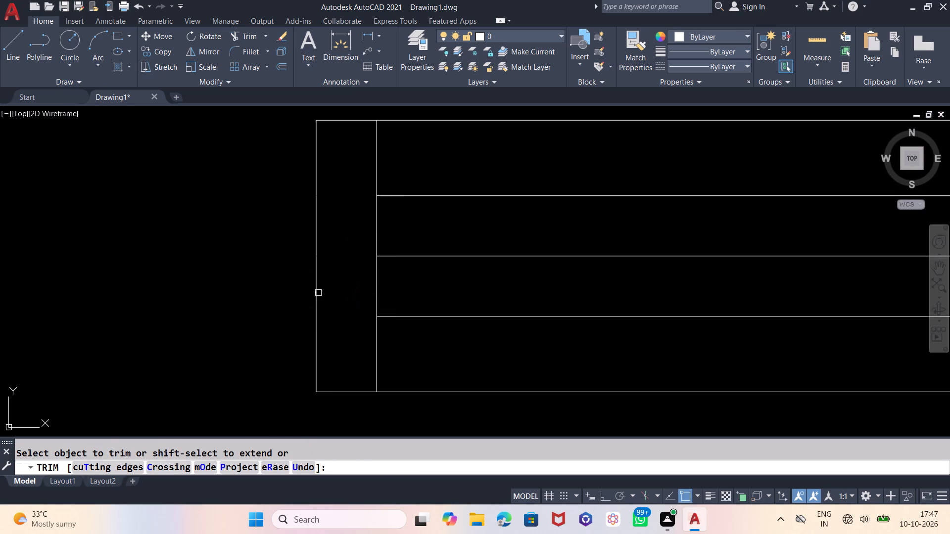
{"action": "scroll", "coordinate": [204, 172], "scroll_direction": "down", "scroll_amount": 3}
{"action": "scroll", "coordinate": [674, 164], "scroll_direction": "up", "scroll_amount": 3}
{"action": "left_click", "coordinate": [641, 200]}
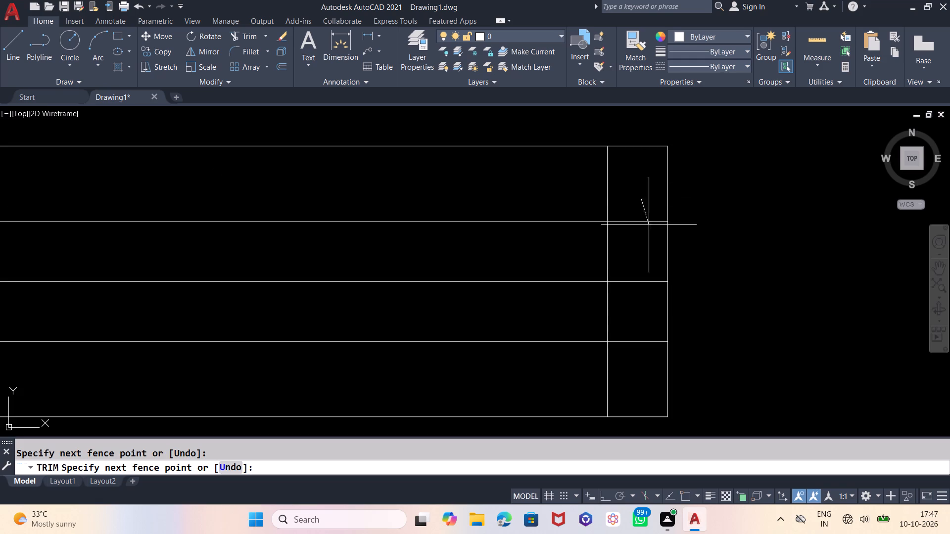
{"action": "left_click", "coordinate": [648, 366]}
{"action": "scroll", "coordinate": [793, 275], "scroll_direction": "down", "scroll_amount": 3}
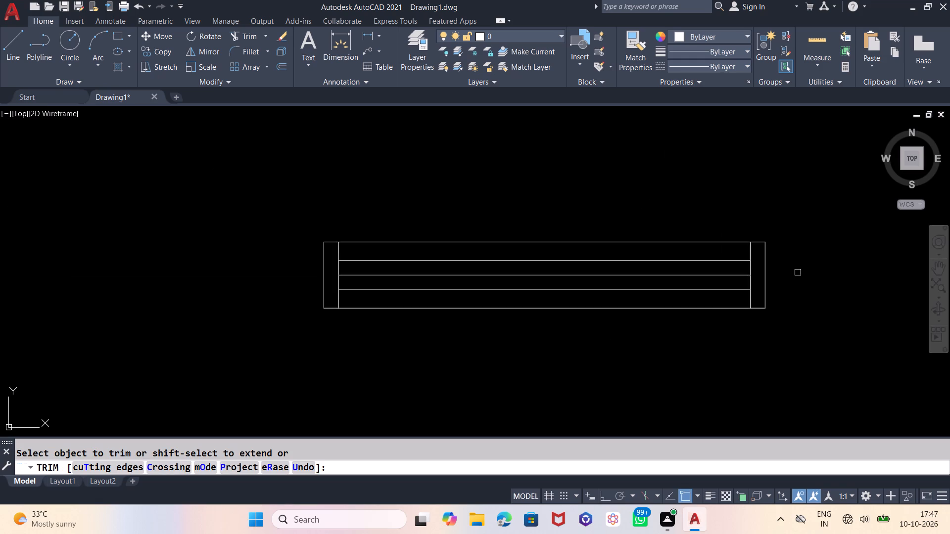
{"action": "scroll", "coordinate": [798, 272], "scroll_direction": "down", "scroll_amount": 1}
{"action": "key", "text": "Escape"}
Copy the finished window symbol three times into the empty space around it.
{"action": "left_click", "coordinate": [812, 217]}
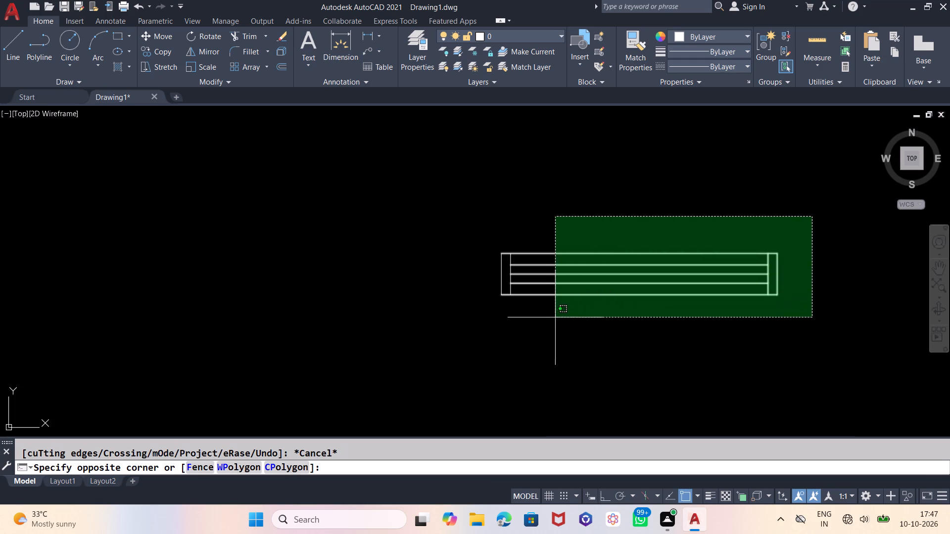
{"action": "left_click", "coordinate": [479, 320]}
{"action": "type", "text": "CP"}
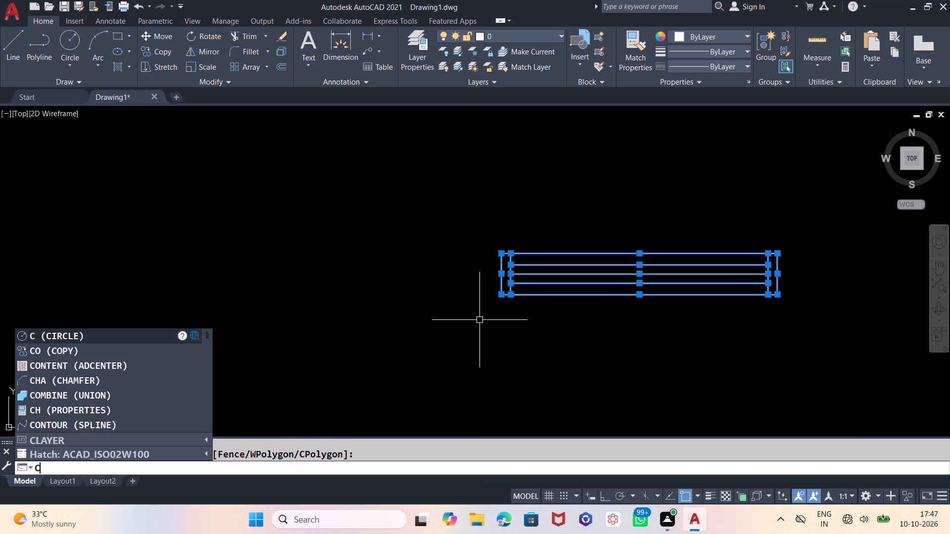
{"action": "key", "text": "Return"}
{"action": "left_click", "coordinate": [554, 172]}
{"action": "scroll", "coordinate": [732, 139], "scroll_direction": "down", "scroll_amount": 2}
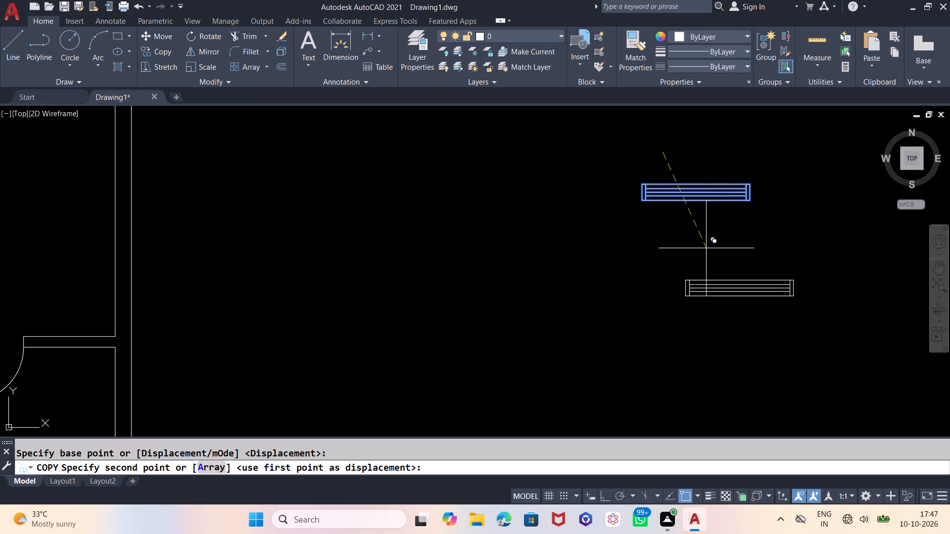
{"action": "left_click", "coordinate": [687, 266]}
{"action": "left_click", "coordinate": [498, 208]}
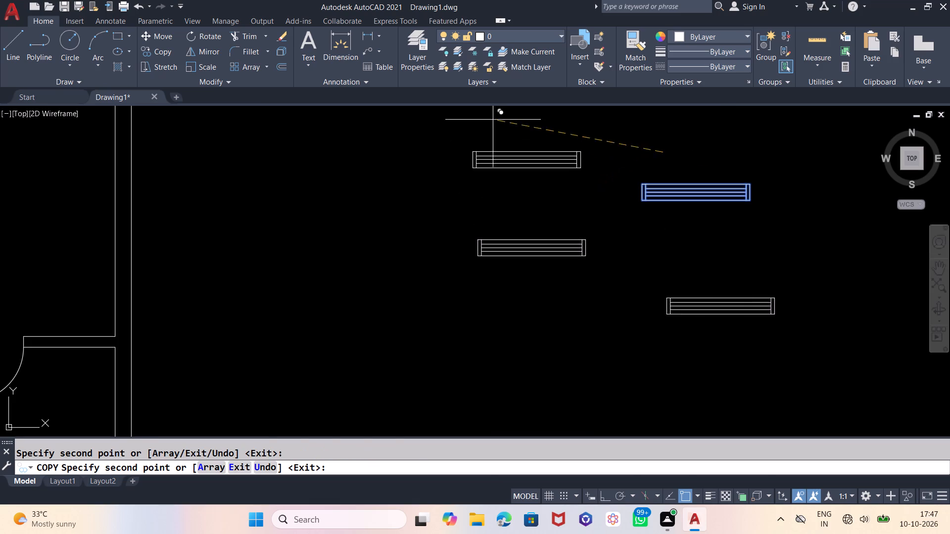
{"action": "scroll", "coordinate": [575, 181], "scroll_direction": "down", "scroll_amount": 2}
{"action": "left_click", "coordinate": [604, 290]}
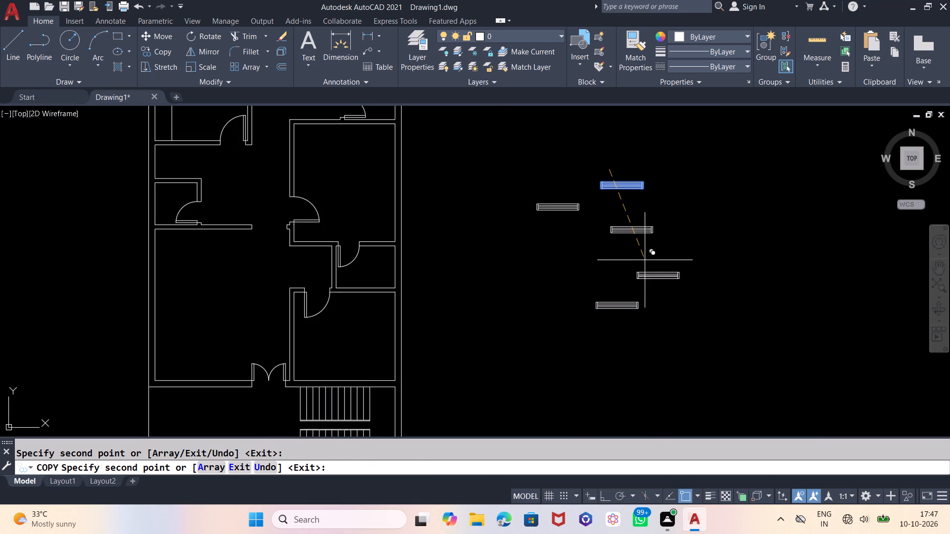
{"action": "key", "text": "Escape"}
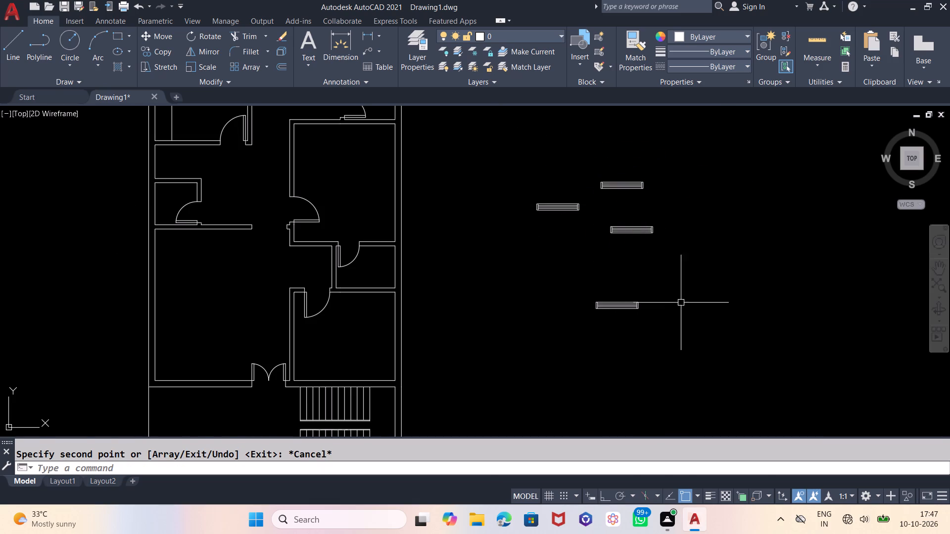
Rotate the lowest window copy 90 degrees clockwise so it stands vertical, using Ortho mode for the rotation.
{"action": "scroll", "coordinate": [726, 298], "scroll_direction": "down", "scroll_amount": 1}
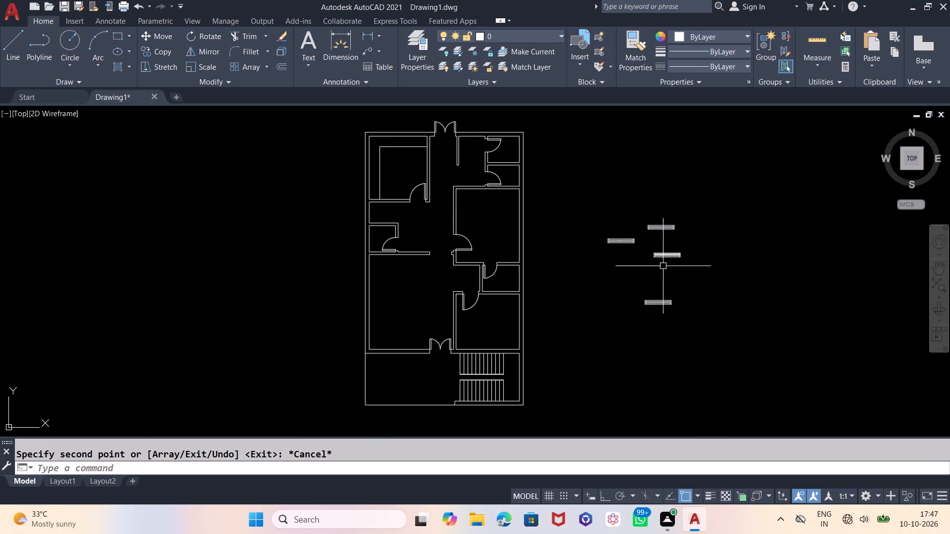
{"action": "left_click", "coordinate": [682, 286]}
{"action": "left_click", "coordinate": [603, 329]}
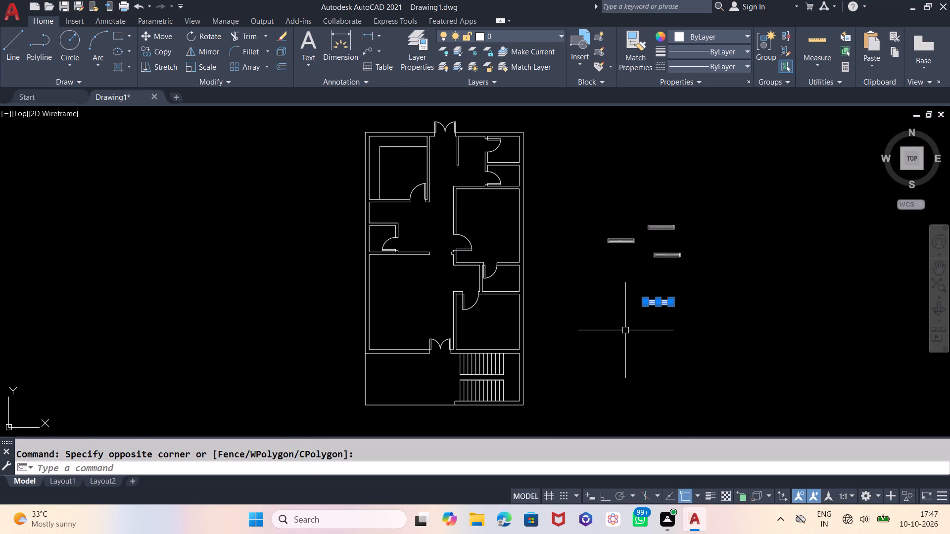
{"action": "type", "text": "RO"}
{"action": "key", "text": "Return"}
{"action": "key", "text": "F8"}
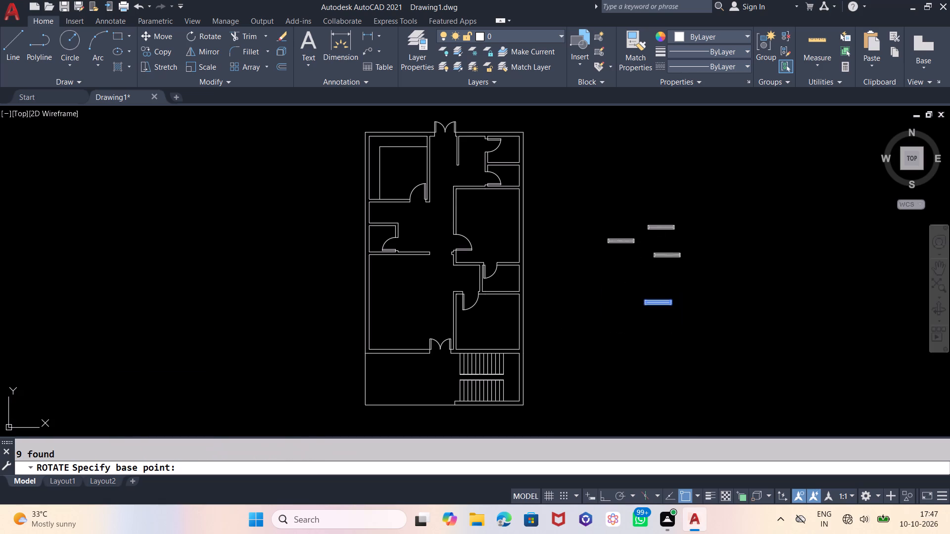
{"action": "left_click", "coordinate": [628, 332]}
{"action": "left_click", "coordinate": [629, 337]}
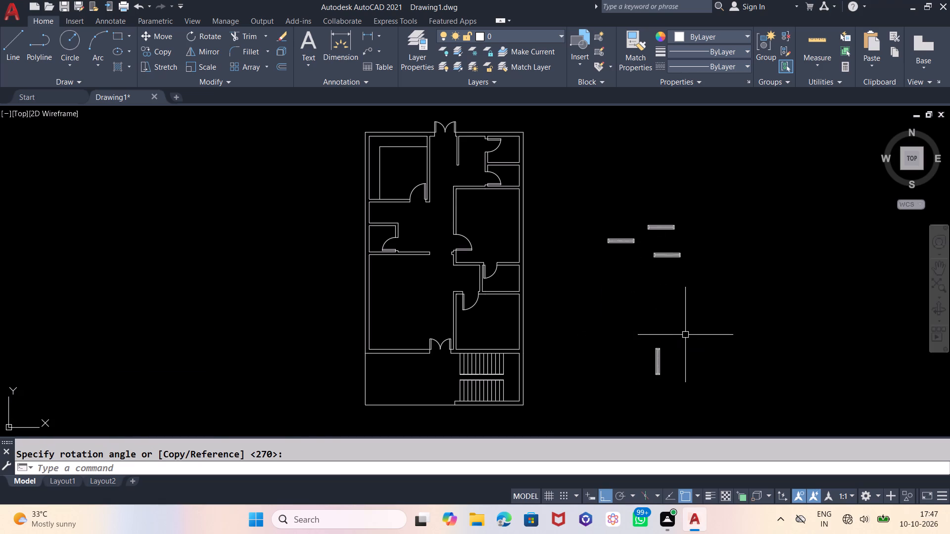
{"action": "key", "text": "F8"}
Copy the vertical window by its east edge's midpoint into the west outer wall, centred on the north-west room and the large south-west room.
{"action": "left_click", "coordinate": [690, 336]}
{"action": "left_click", "coordinate": [635, 382]}
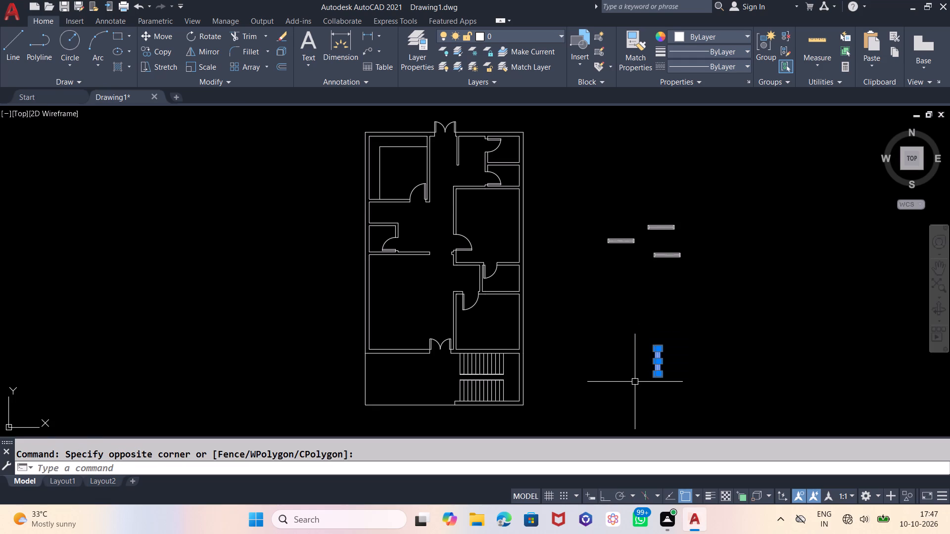
{"action": "type", "text": "CP"}
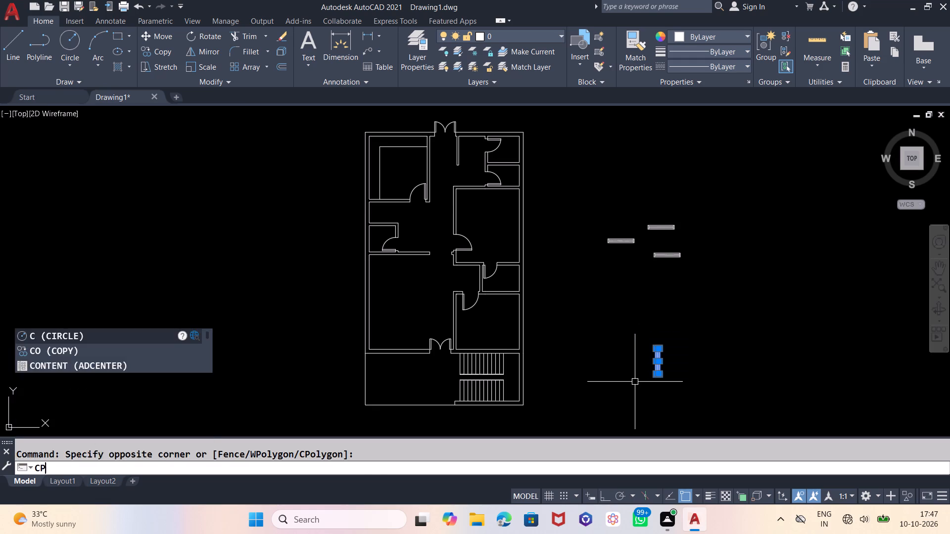
{"action": "key", "text": "Return"}
{"action": "scroll", "coordinate": [659, 365], "scroll_direction": "up", "scroll_amount": 4}
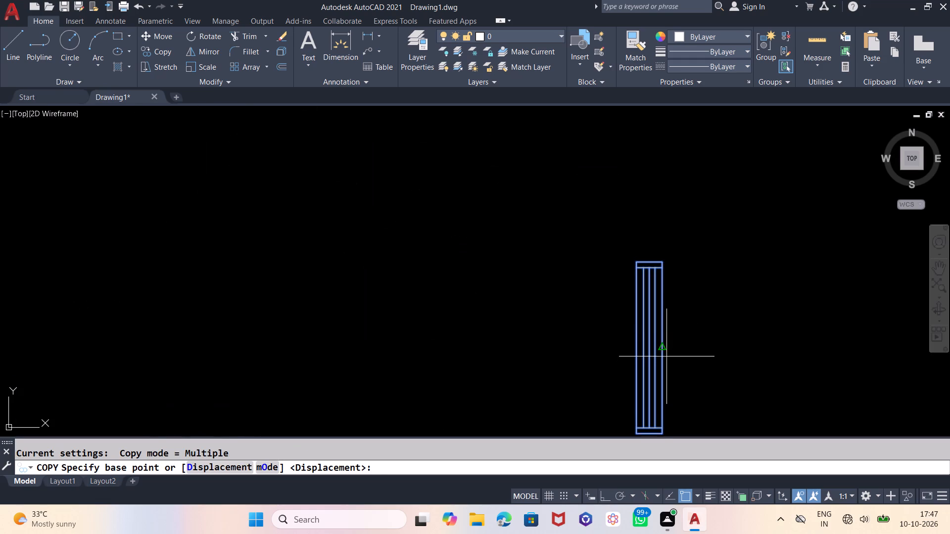
{"action": "left_click", "coordinate": [665, 349]}
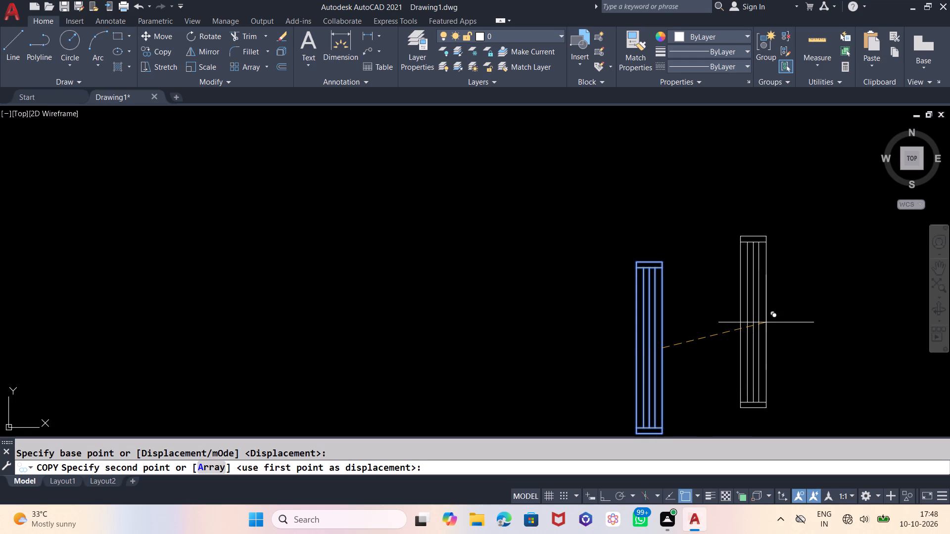
{"action": "scroll", "coordinate": [766, 322], "scroll_direction": "down", "scroll_amount": 1}
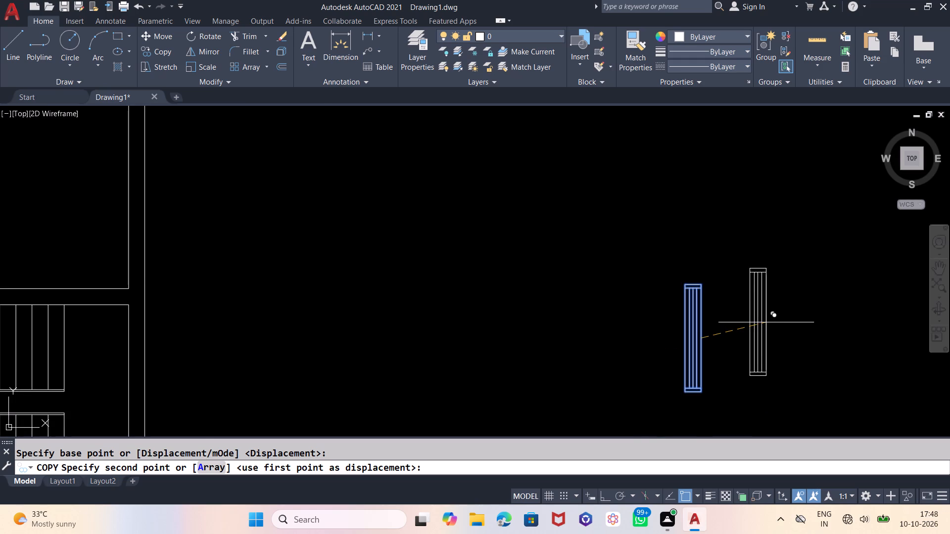
{"action": "scroll", "coordinate": [766, 322], "scroll_direction": "down", "scroll_amount": 2}
{"action": "scroll", "coordinate": [714, 349], "scroll_direction": "down", "scroll_amount": 2}
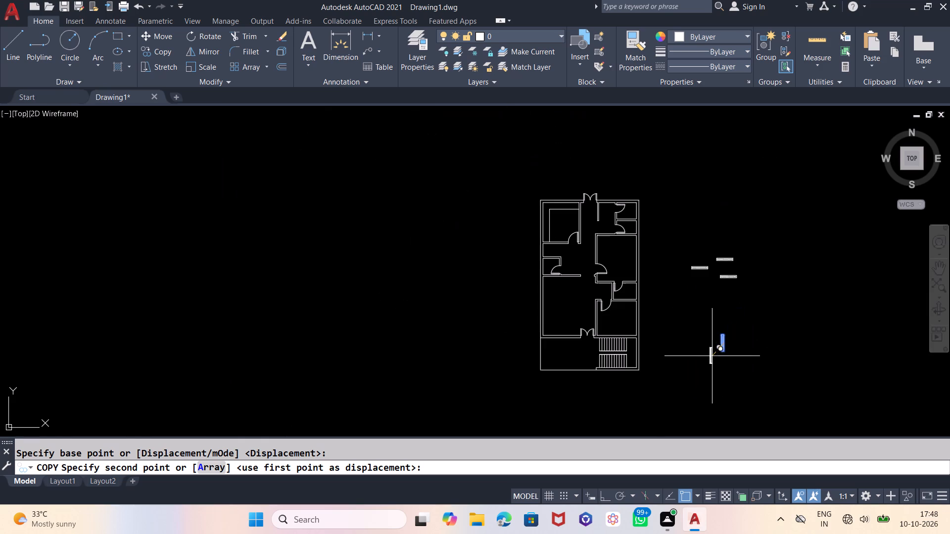
{"action": "scroll", "coordinate": [537, 215], "scroll_direction": "up", "scroll_amount": 3}
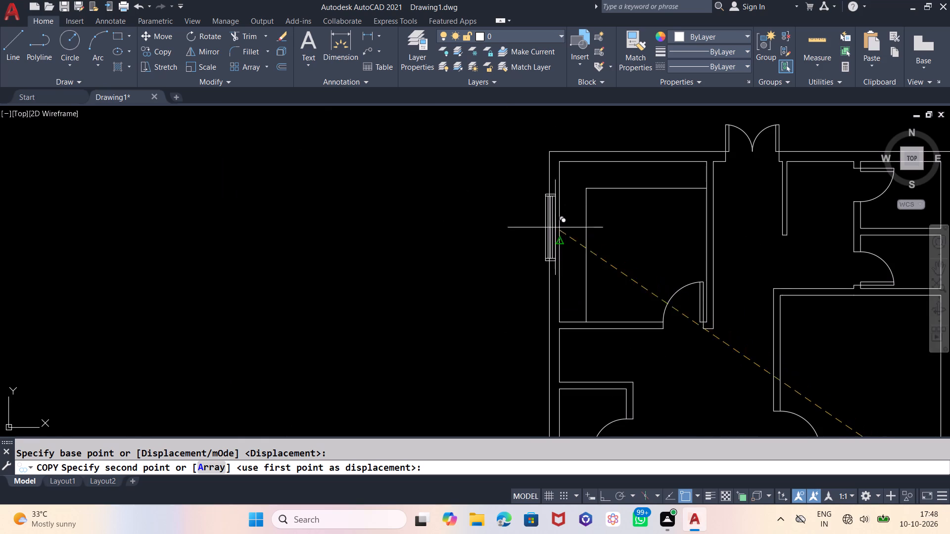
{"action": "left_click", "coordinate": [560, 244]}
{"action": "scroll", "coordinate": [497, 155], "scroll_direction": "down", "scroll_amount": 1}
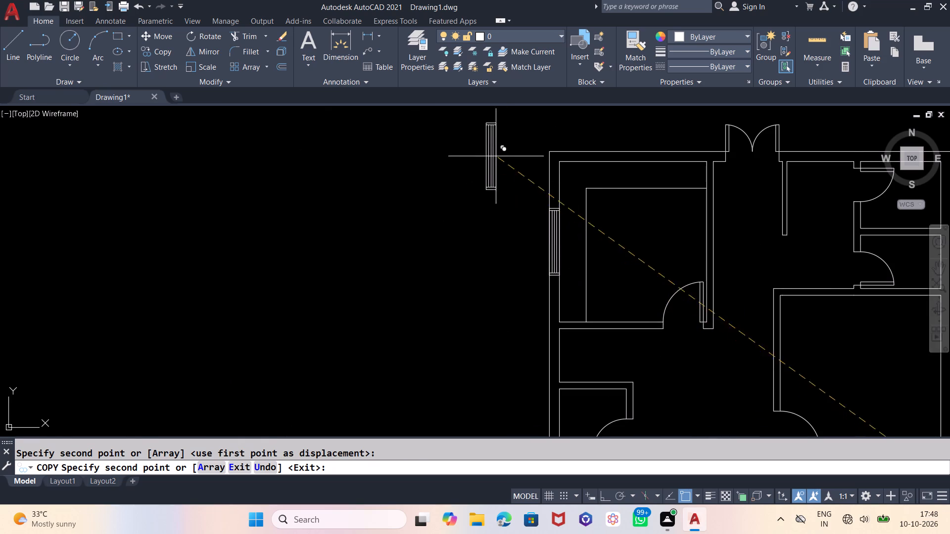
{"action": "scroll", "coordinate": [497, 155], "scroll_direction": "down", "scroll_amount": 1}
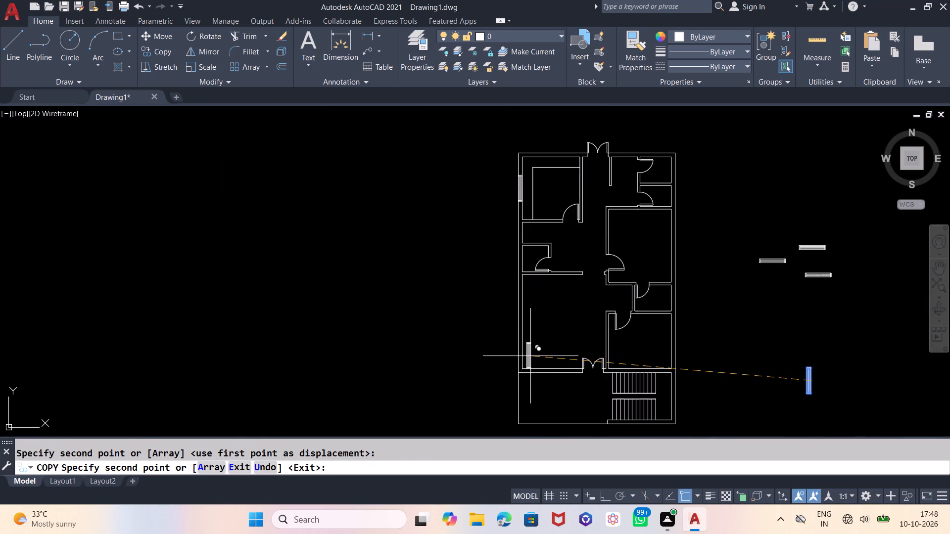
{"action": "left_click", "coordinate": [522, 323]}
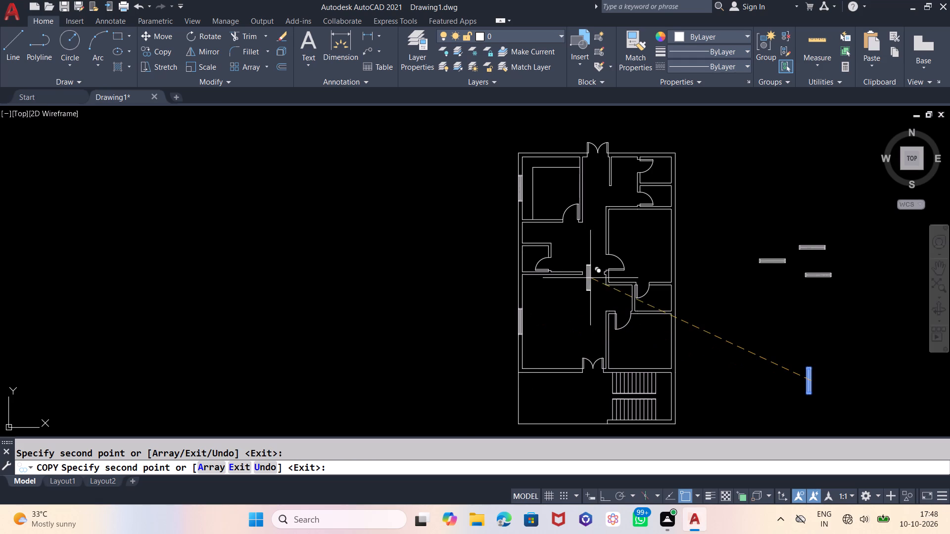
{"action": "key", "text": "Escape"}
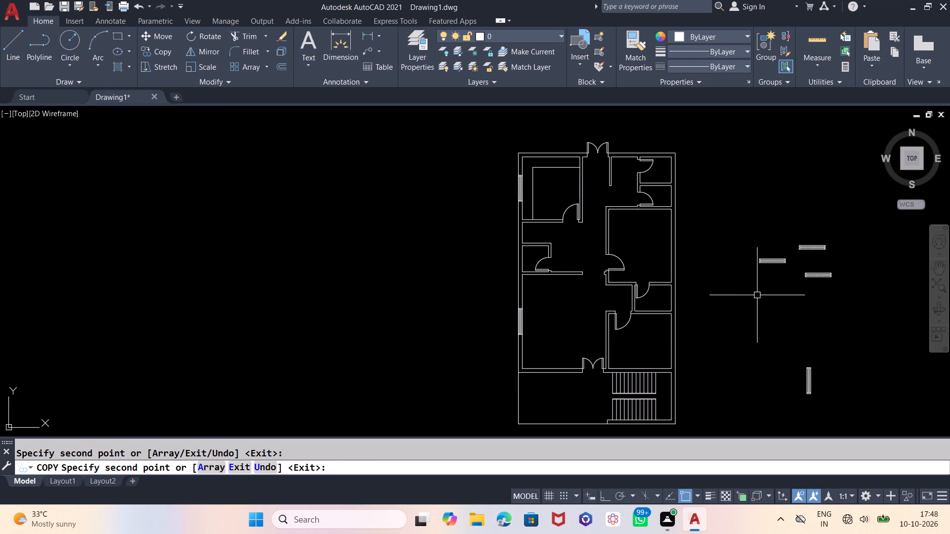
Move the large south-west room's window about 5'-4" north along the wall with Ortho mode on.
{"action": "scroll", "coordinate": [544, 317], "scroll_direction": "up", "scroll_amount": 3}
{"action": "left_click_drag", "start_coordinate": [422, 269], "coordinate": [426, 273]}
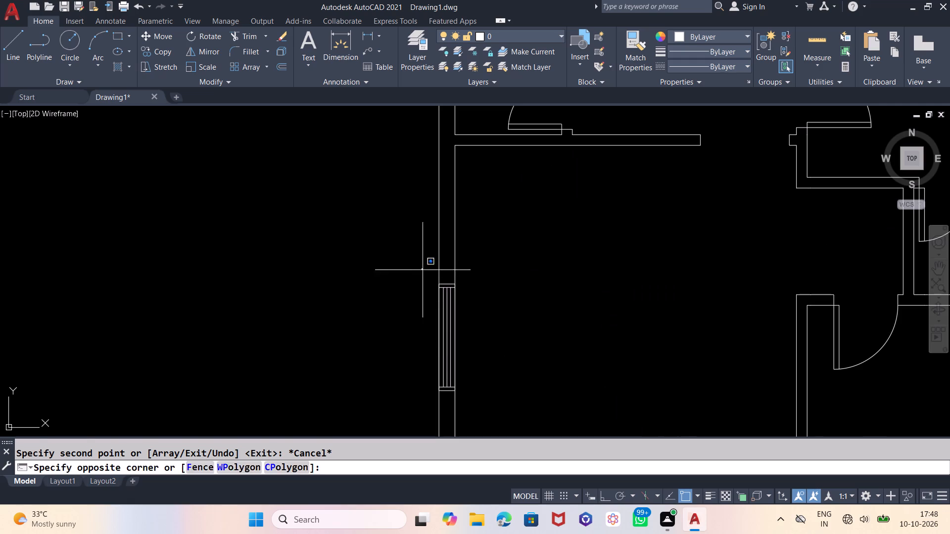
{"action": "left_click_drag", "start_coordinate": [426, 273], "coordinate": [489, 400]}
{"action": "left_click", "coordinate": [415, 251]}
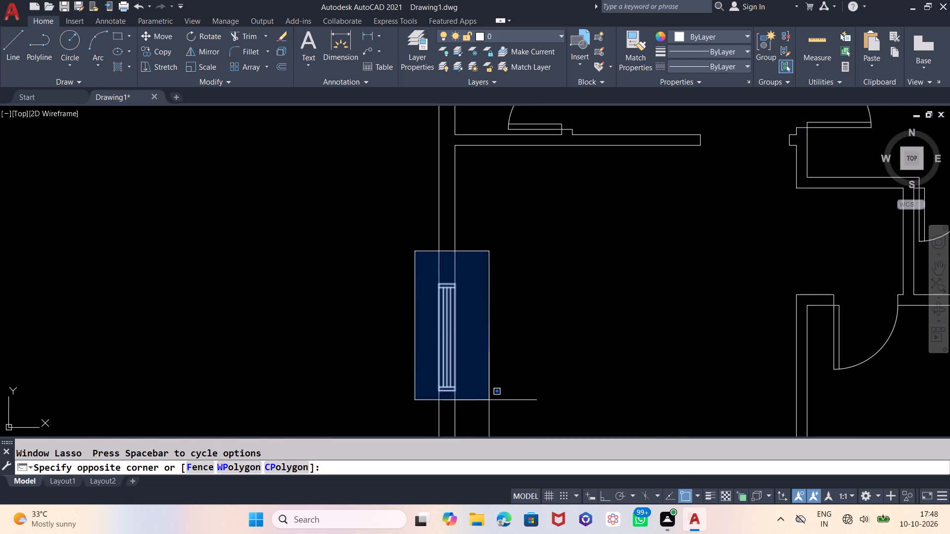
{"action": "left_click", "coordinate": [489, 401]}
{"action": "key", "text": "m"}
{"action": "key", "text": "Return"}
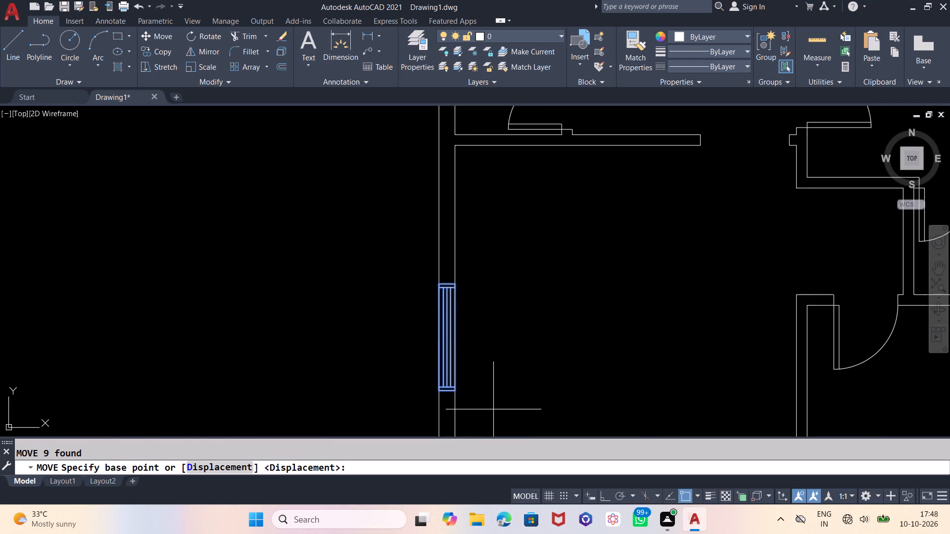
{"action": "left_click", "coordinate": [493, 409]}
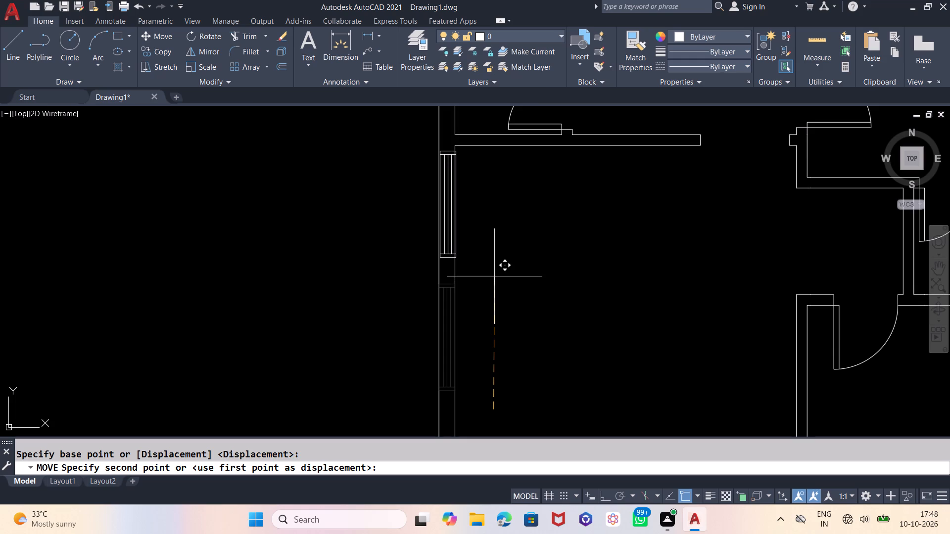
{"action": "key", "text": "F8"}
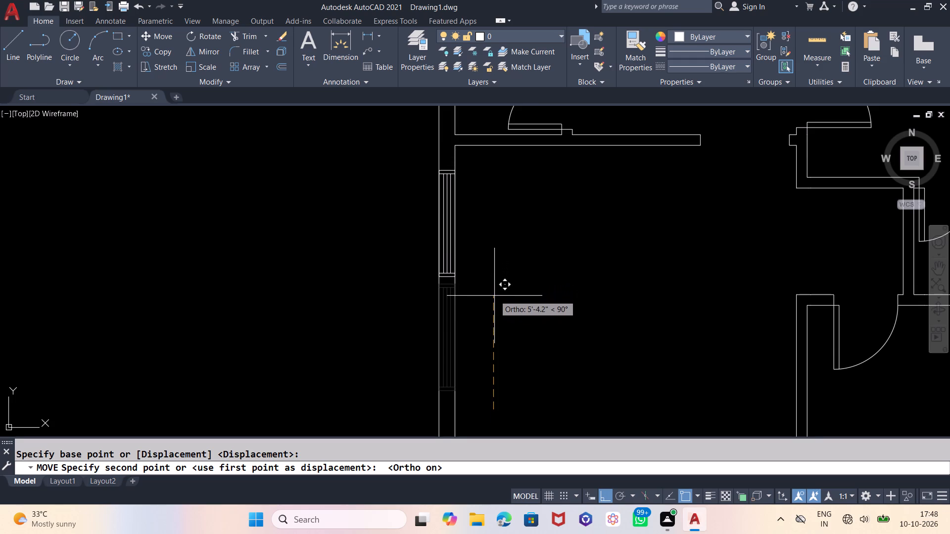
{"action": "left_click", "coordinate": [494, 296]}
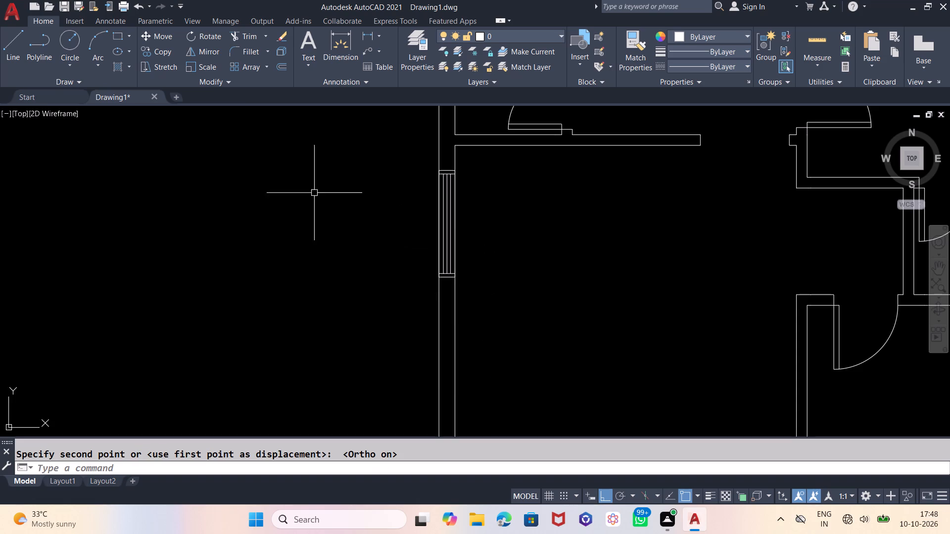
Copy the moved window straight south along the west wall to give the large room a second window.
{"action": "left_click", "coordinate": [417, 160]}
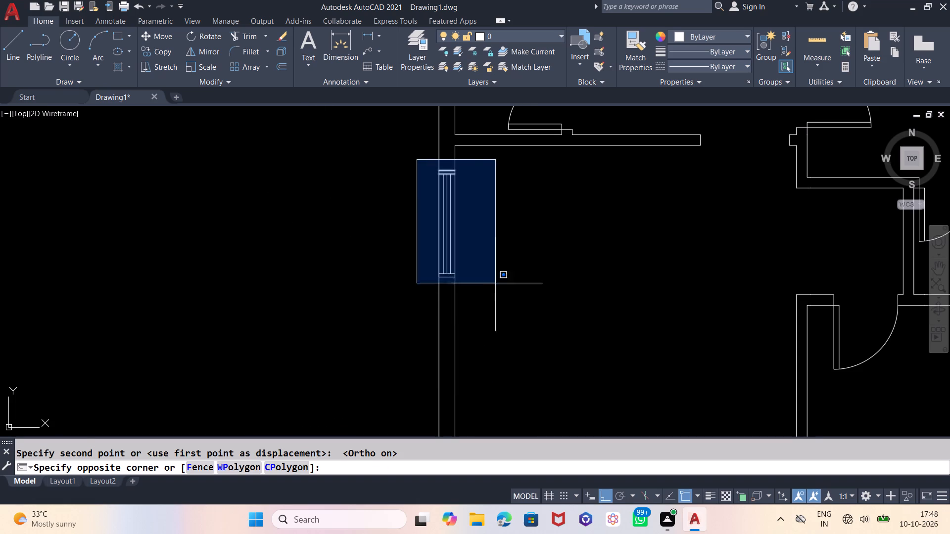
{"action": "left_click", "coordinate": [496, 296]}
{"action": "type", "text": "CP"}
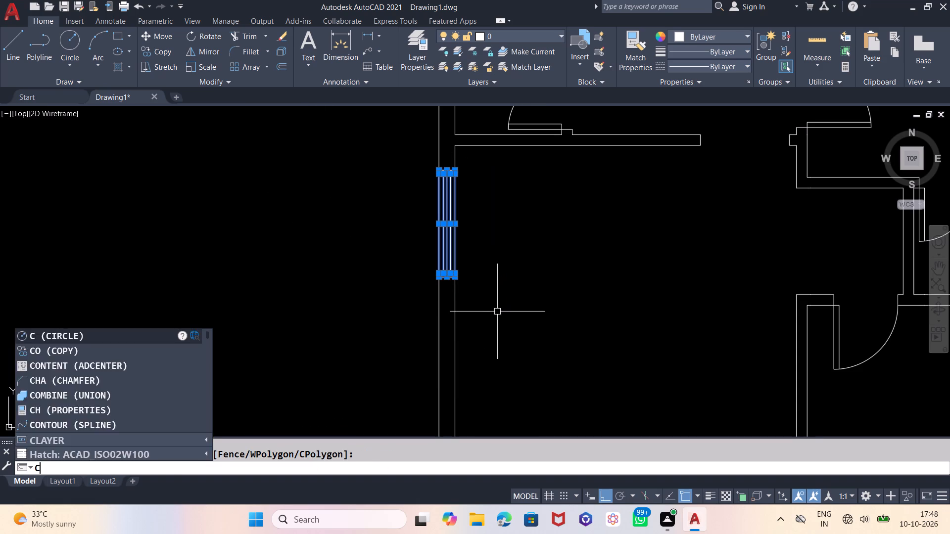
{"action": "key", "text": "Return"}
{"action": "left_click", "coordinate": [506, 217]}
{"action": "scroll", "coordinate": [497, 190], "scroll_direction": "down", "scroll_amount": 1}
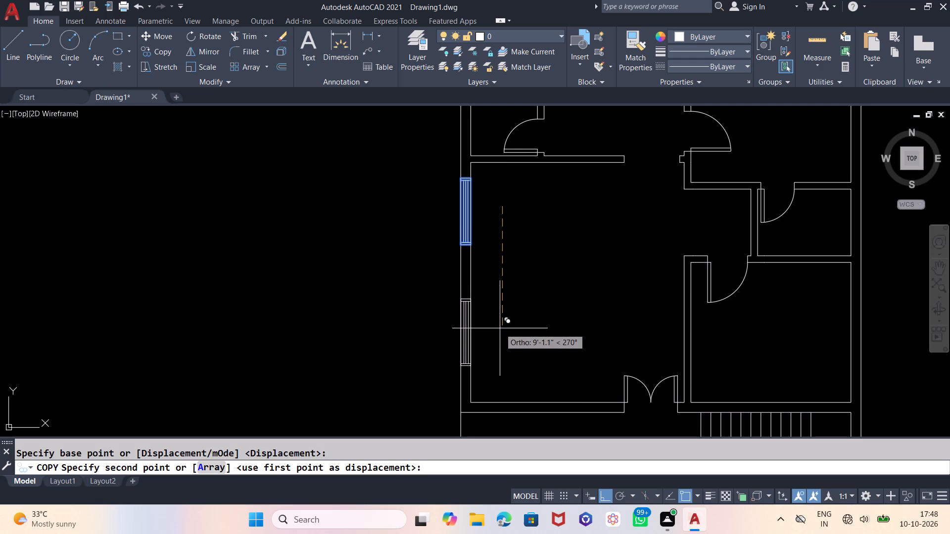
{"action": "left_click", "coordinate": [500, 343]}
{"action": "scroll", "coordinate": [273, 209], "scroll_direction": "down", "scroll_amount": 2}
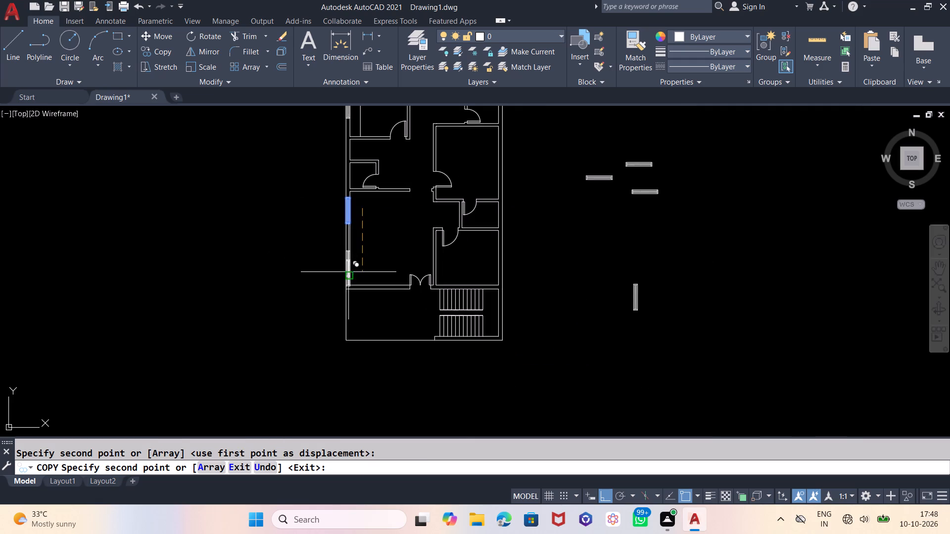
{"action": "key", "text": "Escape"}
With Ortho off, copy the loose vertical window by its west edge's midpoint into the east outer wall, centred on the middle and south-east rooms.
{"action": "scroll", "coordinate": [399, 388], "scroll_direction": "down", "scroll_amount": 2}
{"action": "scroll", "coordinate": [490, 341], "scroll_direction": "up", "scroll_amount": 1}
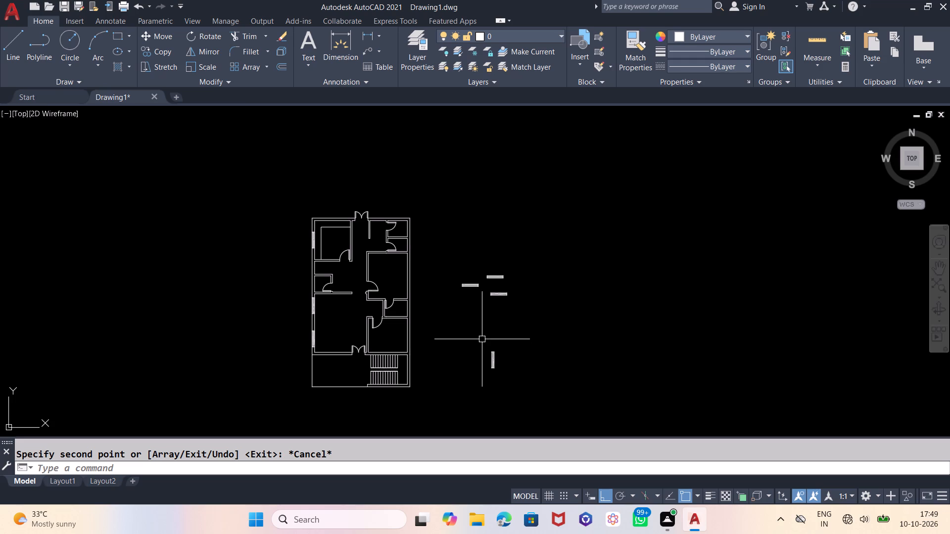
{"action": "left_click", "coordinate": [514, 338]}
{"action": "left_click", "coordinate": [478, 382]}
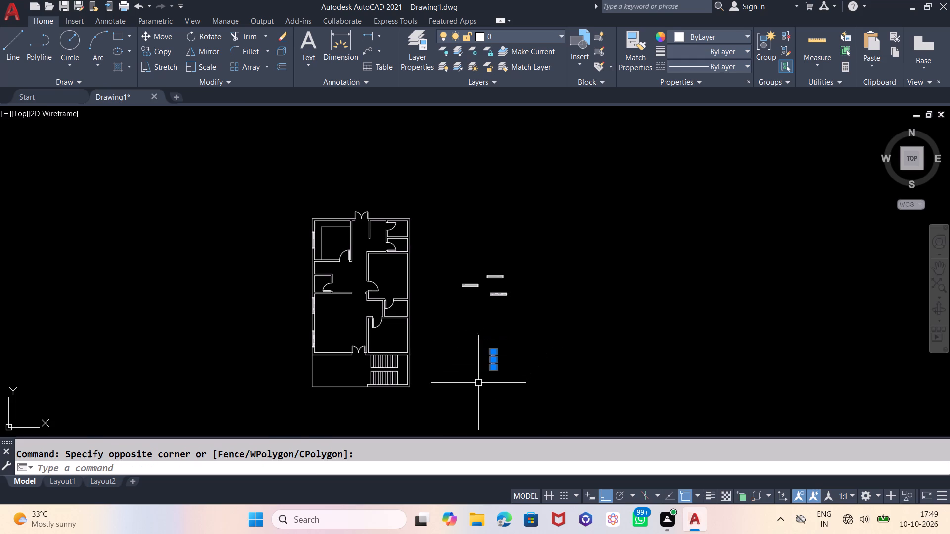
{"action": "type", "text": "CP"}
{"action": "key", "text": "Return"}
{"action": "scroll", "coordinate": [479, 379], "scroll_direction": "up", "scroll_amount": 3}
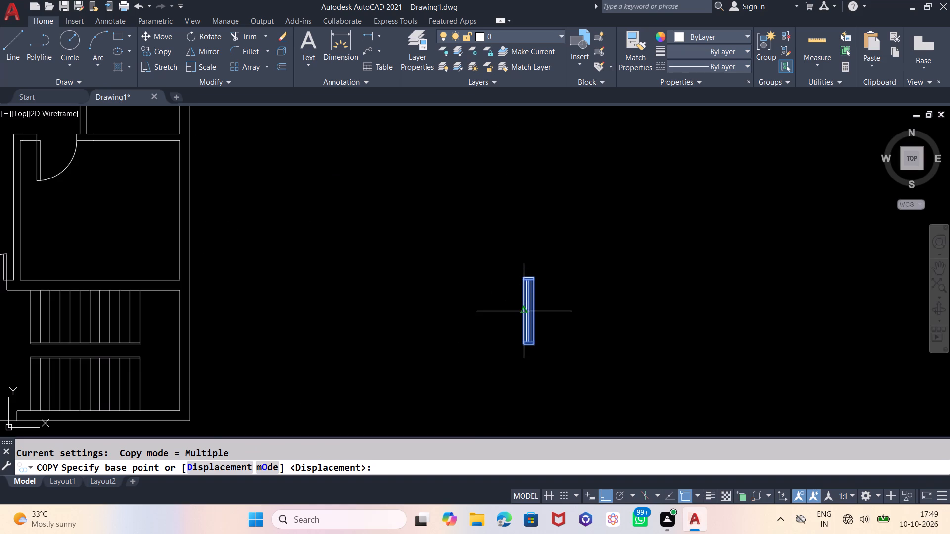
{"action": "left_click", "coordinate": [523, 311]}
{"action": "scroll", "coordinate": [571, 356], "scroll_direction": "down", "scroll_amount": 2}
{"action": "key", "text": "F8"}
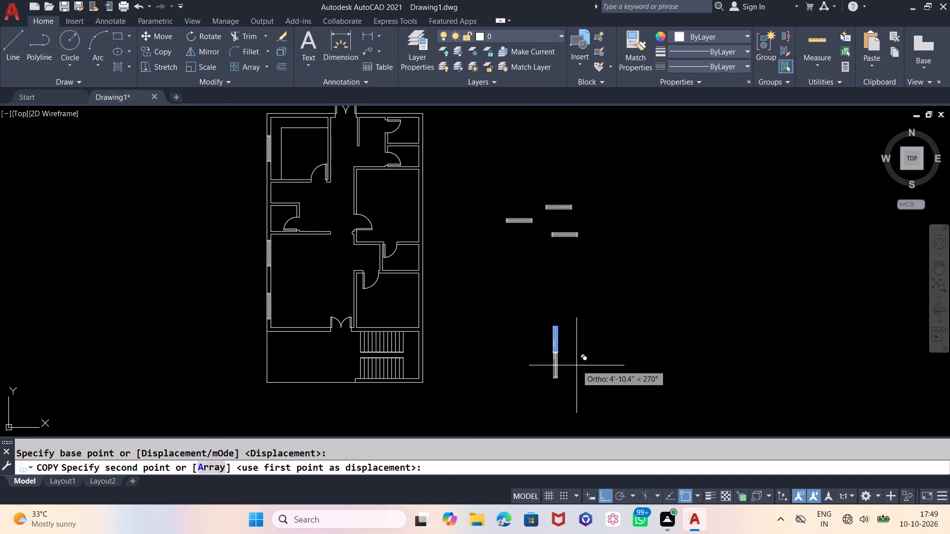
{"action": "middle_click_drag", "start_coordinate": [464, 301], "coordinate": [465, 334]}
{"action": "scroll", "coordinate": [423, 230], "scroll_direction": "up", "scroll_amount": 1}
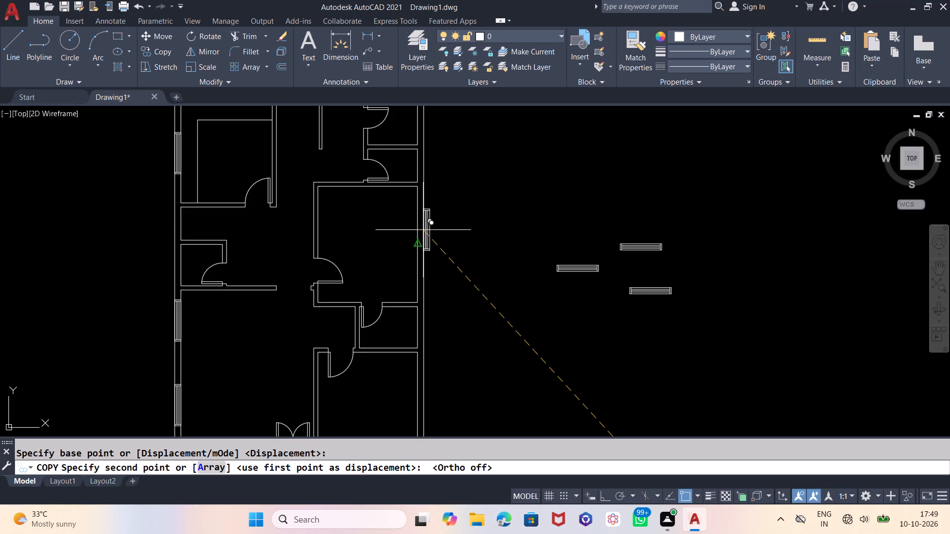
{"action": "left_click", "coordinate": [418, 246]}
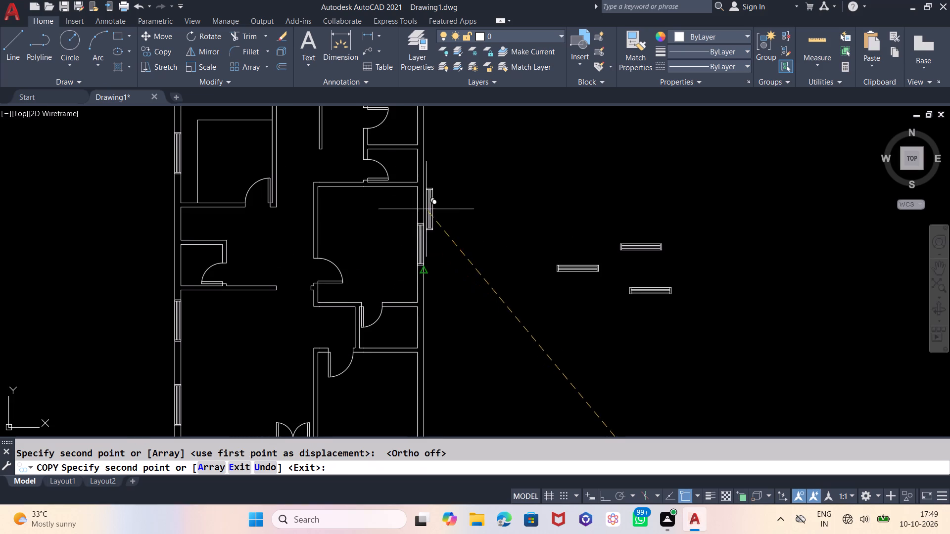
{"action": "scroll", "coordinate": [426, 205], "scroll_direction": "down", "scroll_amount": 2}
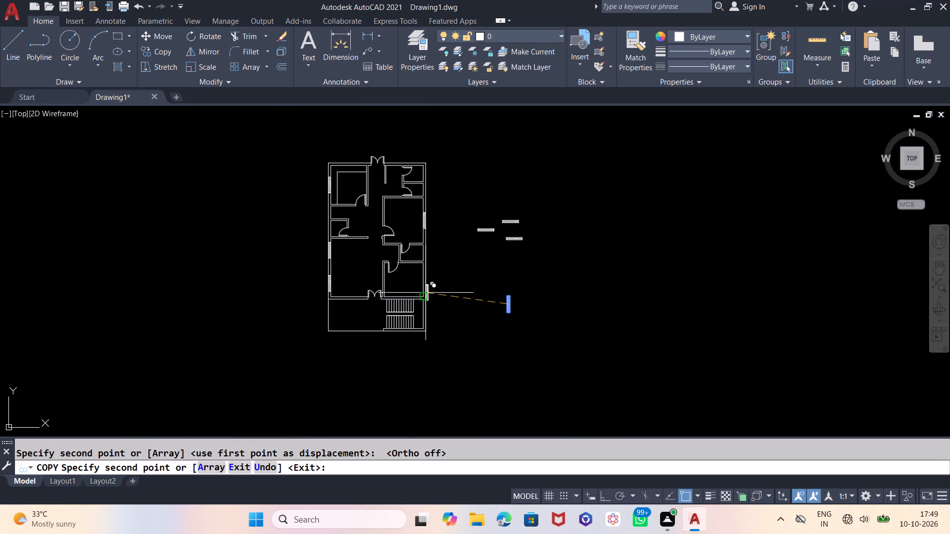
{"action": "scroll", "coordinate": [425, 281], "scroll_direction": "up", "scroll_amount": 3}
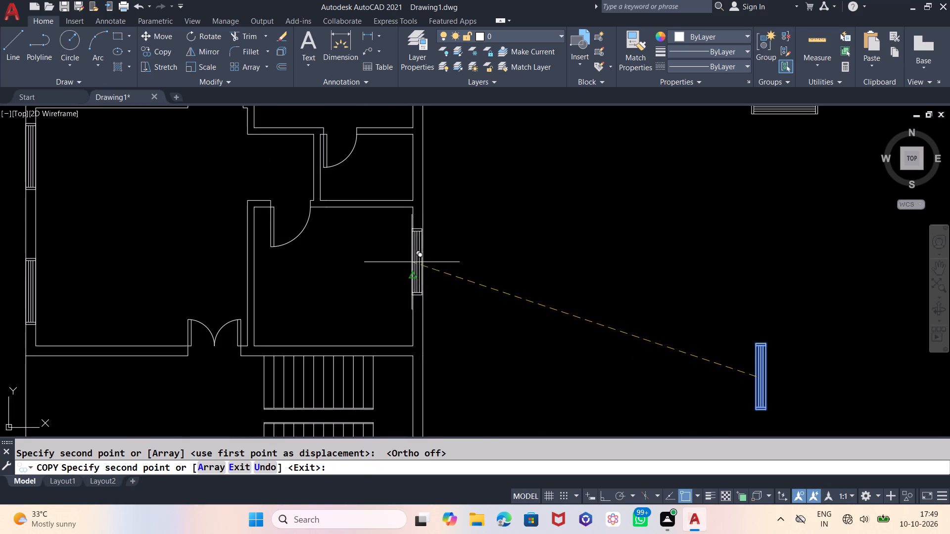
{"action": "left_click", "coordinate": [414, 279]}
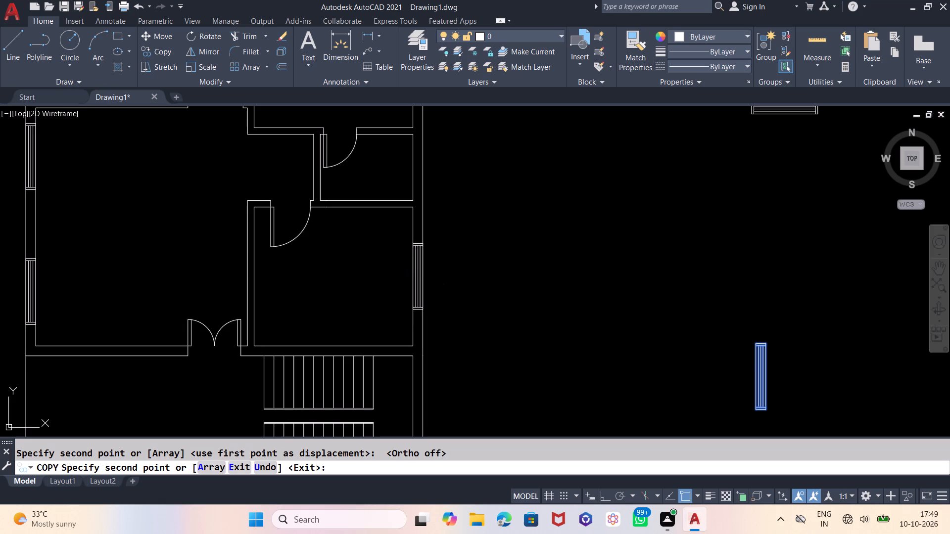
{"action": "scroll", "coordinate": [401, 210], "scroll_direction": "down", "scroll_amount": 1}
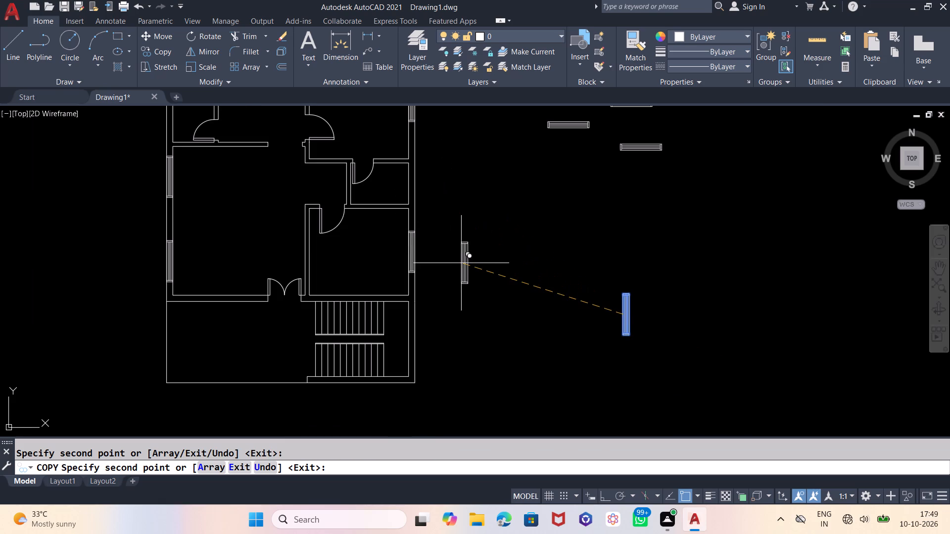
{"action": "key", "text": "Escape"}
Move the westernmost loose horizontal window by its south edge's midpoint into the north outer wall, centred on the north-west room.
{"action": "middle_click_drag", "start_coordinate": [607, 256], "coordinate": [607, 349]}
{"action": "scroll", "coordinate": [608, 328], "scroll_direction": "down", "scroll_amount": 1}
{"action": "left_click", "coordinate": [604, 262]}
{"action": "left_click", "coordinate": [555, 285]}
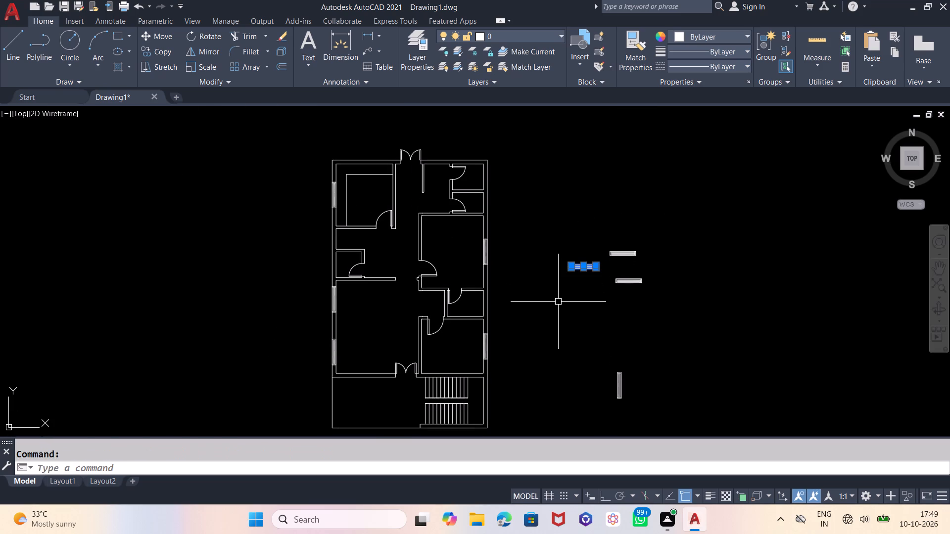
{"action": "key", "text": "m"}
{"action": "key", "text": "Return"}
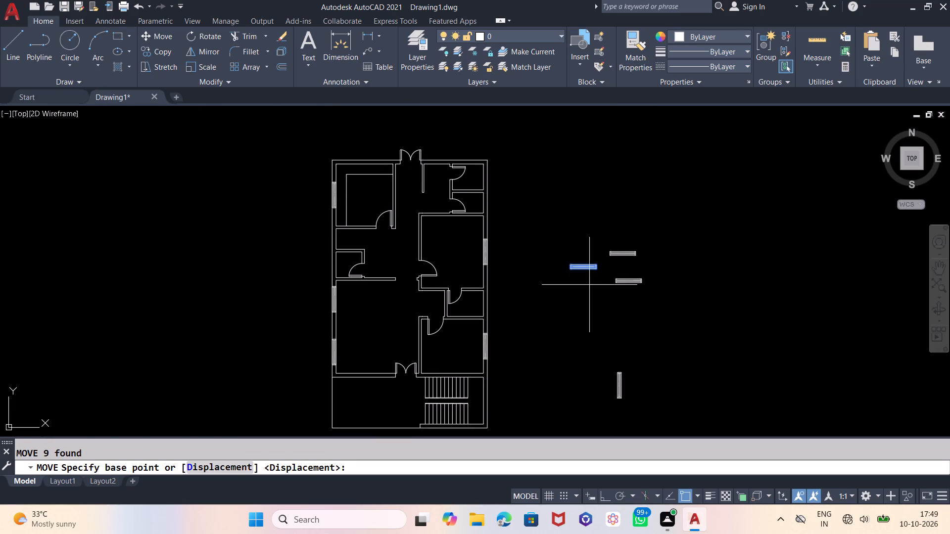
{"action": "scroll", "coordinate": [590, 282], "scroll_direction": "up", "scroll_amount": 2}
{"action": "left_click", "coordinate": [573, 249]}
{"action": "scroll", "coordinate": [589, 321], "scroll_direction": "down", "scroll_amount": 1}
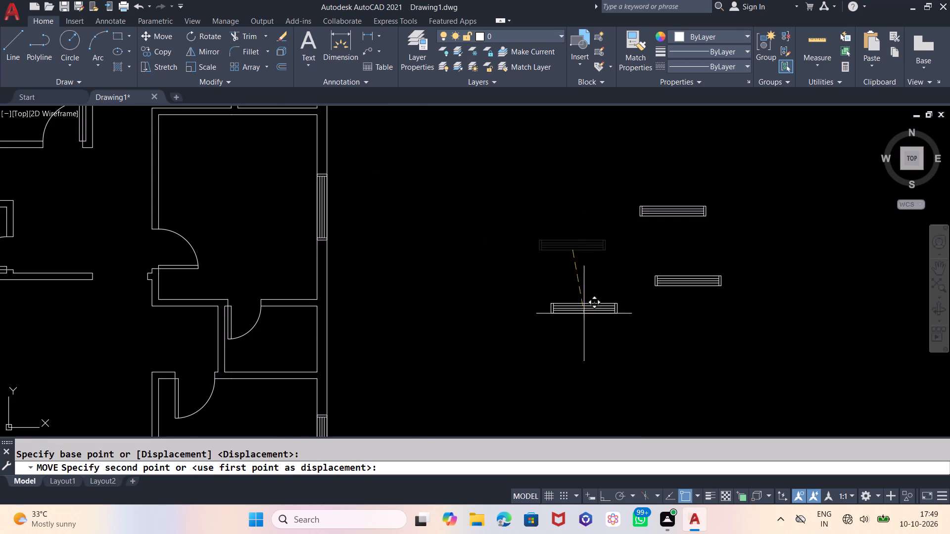
{"action": "scroll", "coordinate": [610, 289], "scroll_direction": "down", "scroll_amount": 1}
{"action": "middle_click_drag", "start_coordinate": [610, 289], "coordinate": [625, 319]}
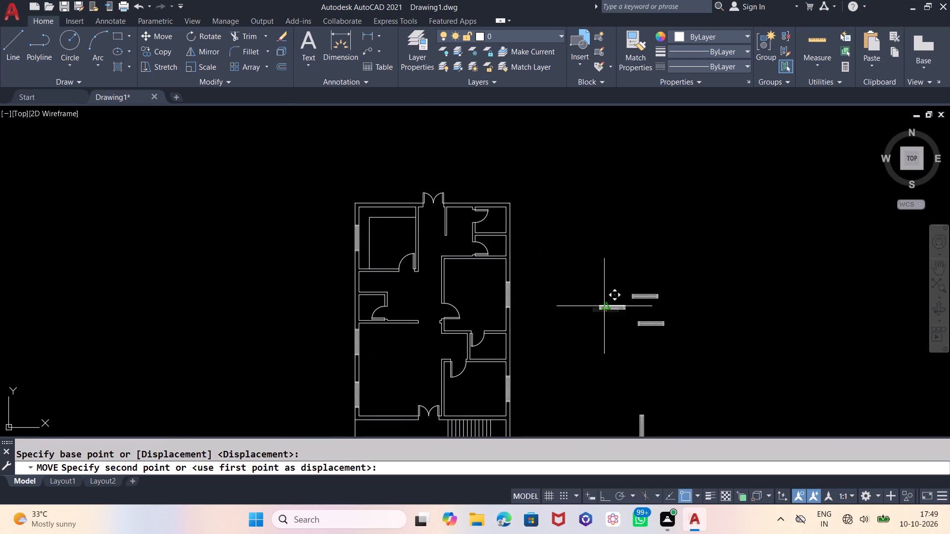
{"action": "scroll", "coordinate": [388, 208], "scroll_direction": "up", "scroll_amount": 2}
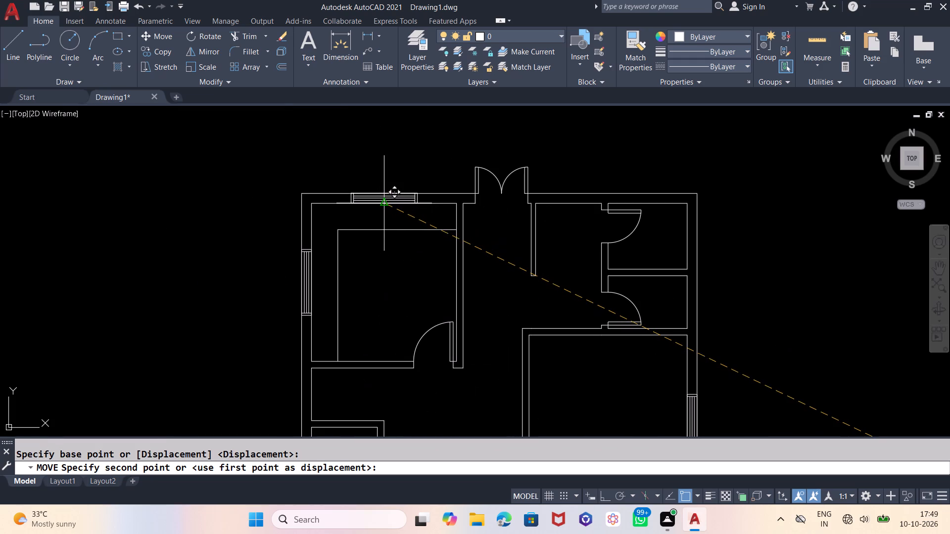
{"action": "left_click", "coordinate": [381, 202]}
Move the southern loose horizontal window by its north edge's midpoint into the large room's south wall, centred west of the double door.
{"action": "scroll", "coordinate": [371, 159], "scroll_direction": "down", "scroll_amount": 3}
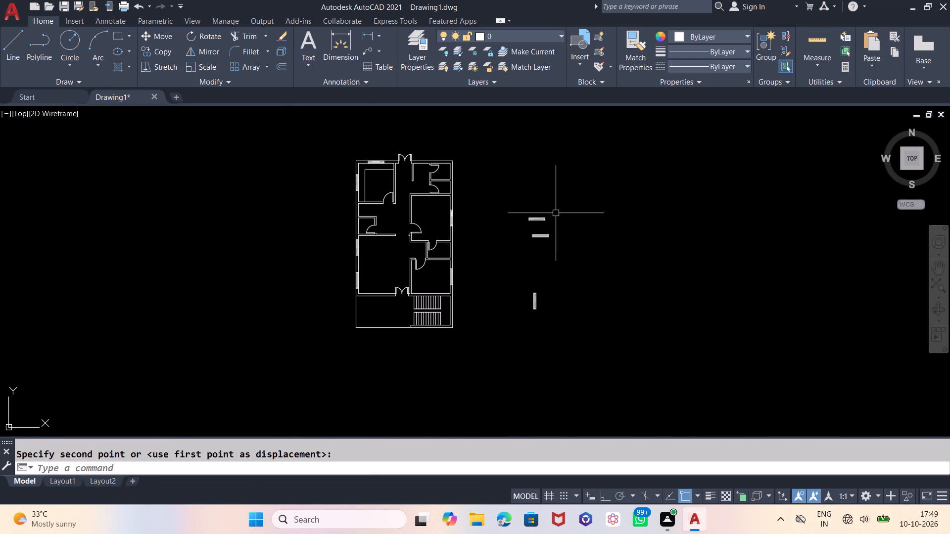
{"action": "middle_click_drag", "start_coordinate": [558, 214], "coordinate": [552, 226]}
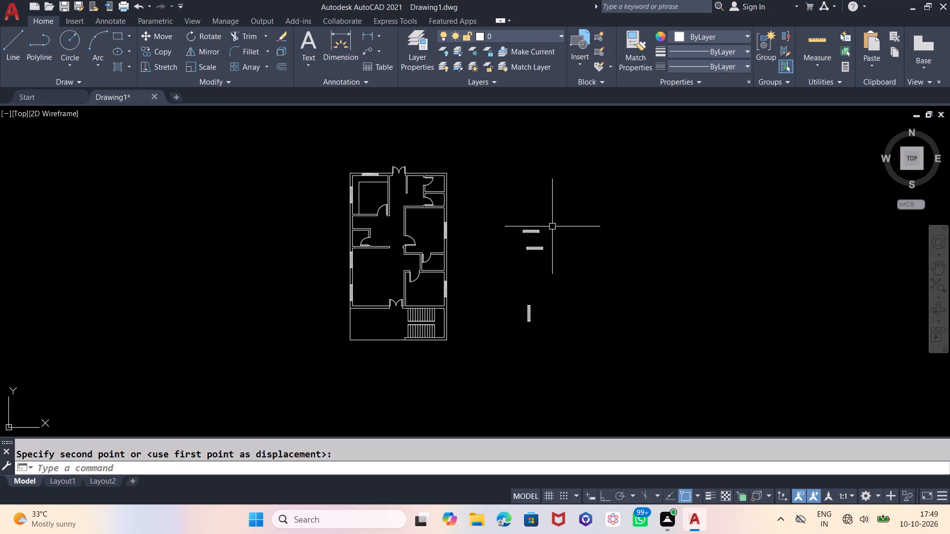
{"action": "left_click", "coordinate": [547, 241]}
{"action": "left_click", "coordinate": [516, 259]}
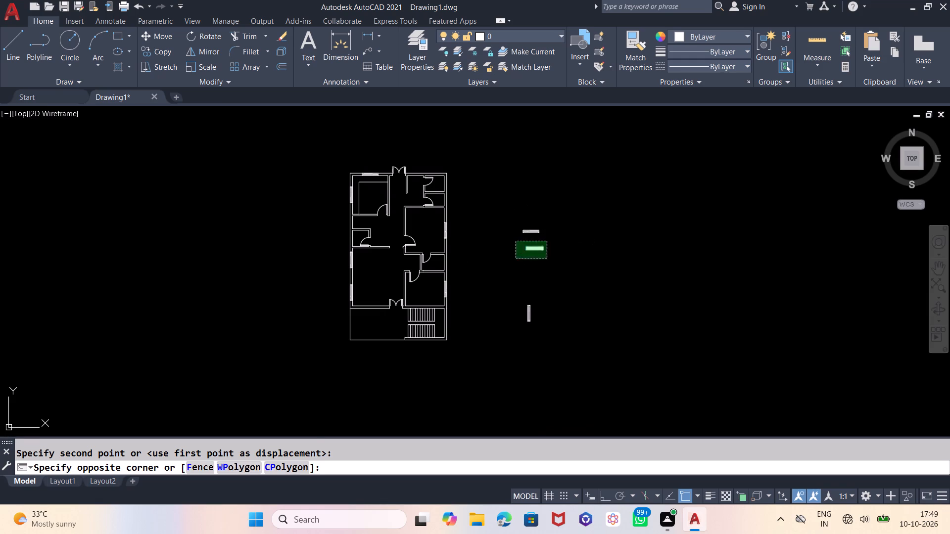
{"action": "key", "text": "m"}
{"action": "key", "text": "Return"}
{"action": "scroll", "coordinate": [532, 252], "scroll_direction": "up", "scroll_amount": 4}
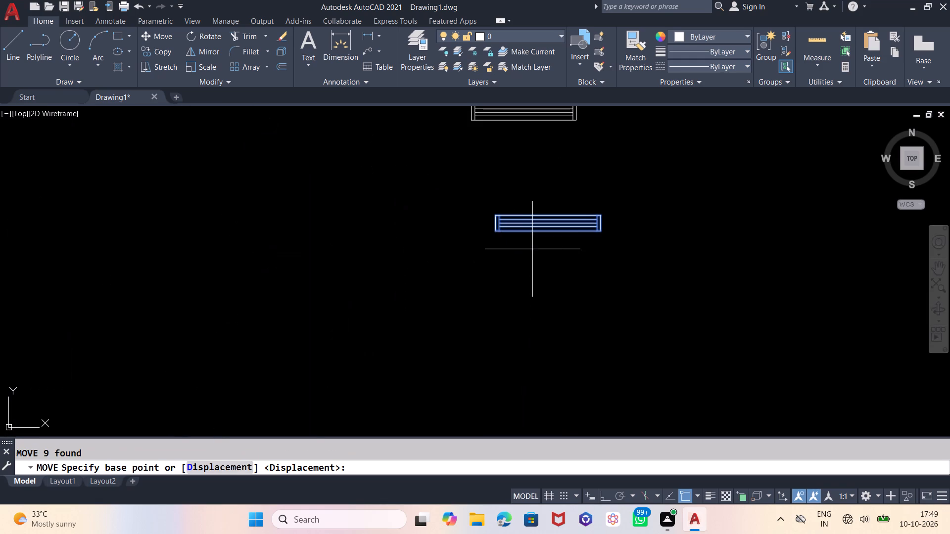
{"action": "left_click", "coordinate": [550, 214]}
{"action": "scroll", "coordinate": [665, 192], "scroll_direction": "down", "scroll_amount": 3}
{"action": "scroll", "coordinate": [384, 304], "scroll_direction": "up", "scroll_amount": 2}
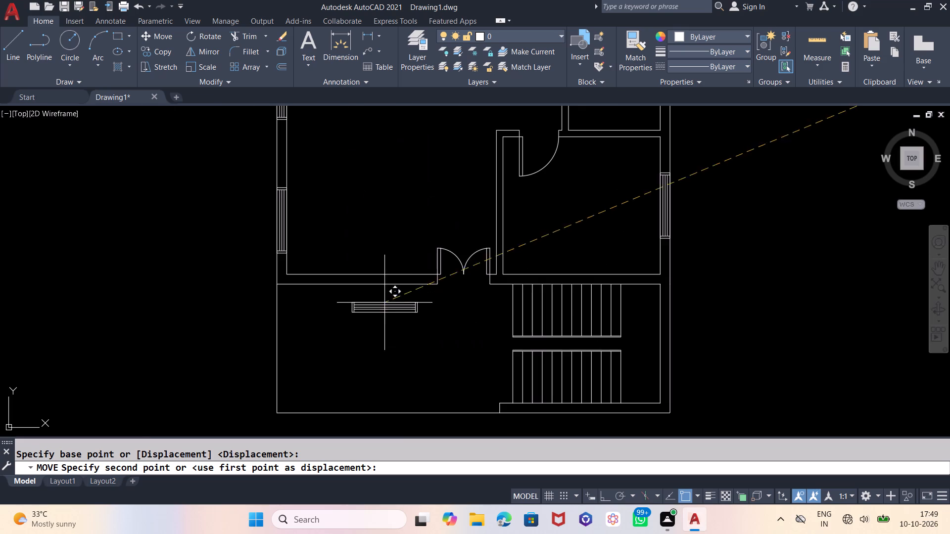
{"action": "left_click", "coordinate": [364, 275]}
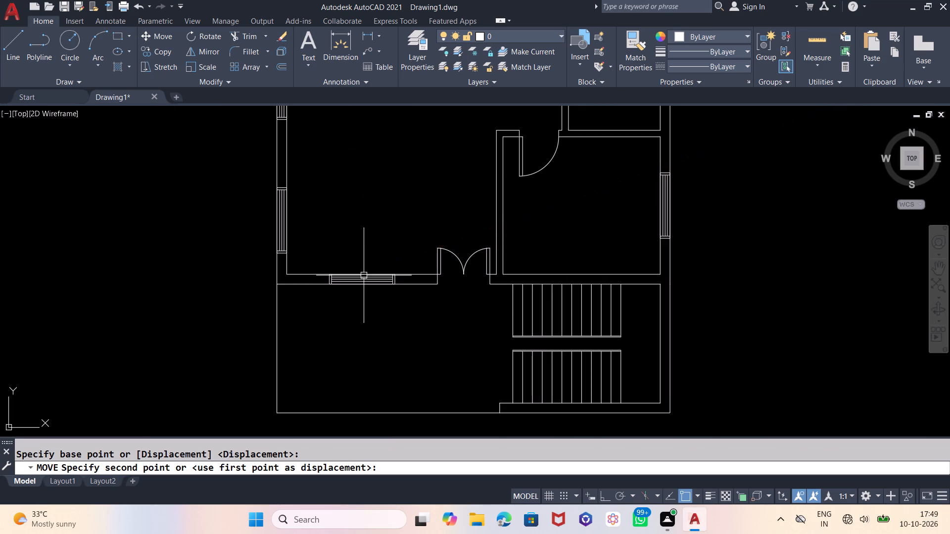
Copy the remaining loose horizontal window by its south edge's midpoint into the north wall, between the partition and the north-east small room.
{"action": "middle_click_drag", "start_coordinate": [467, 230], "coordinate": [432, 275]}
{"action": "scroll", "coordinate": [298, 311], "scroll_direction": "down", "scroll_amount": 1}
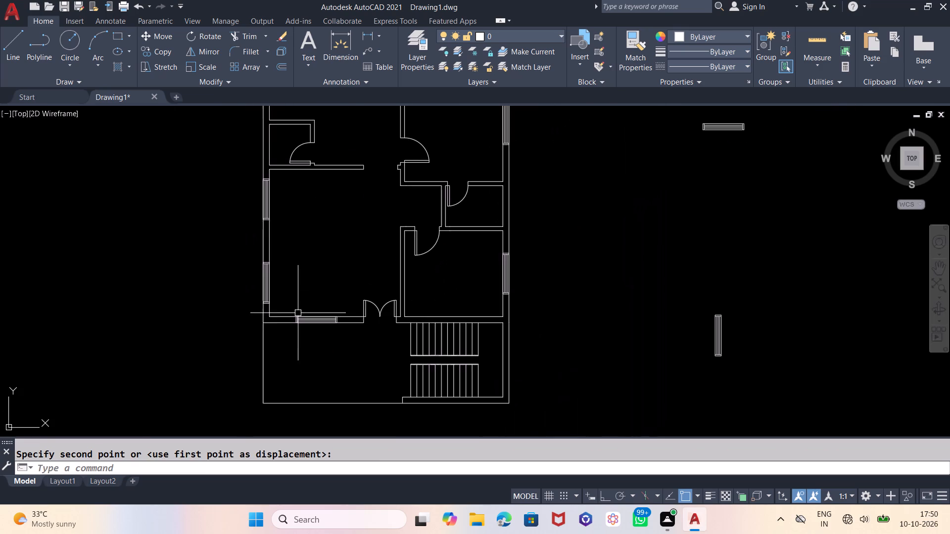
{"action": "scroll", "coordinate": [297, 314], "scroll_direction": "down", "scroll_amount": 1}
{"action": "left_click", "coordinate": [582, 171]}
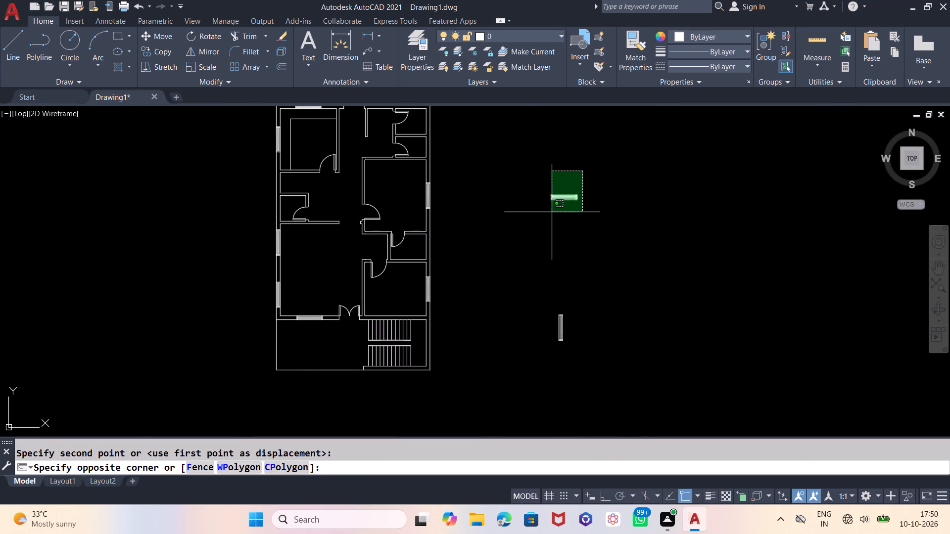
{"action": "left_click", "coordinate": [548, 222]}
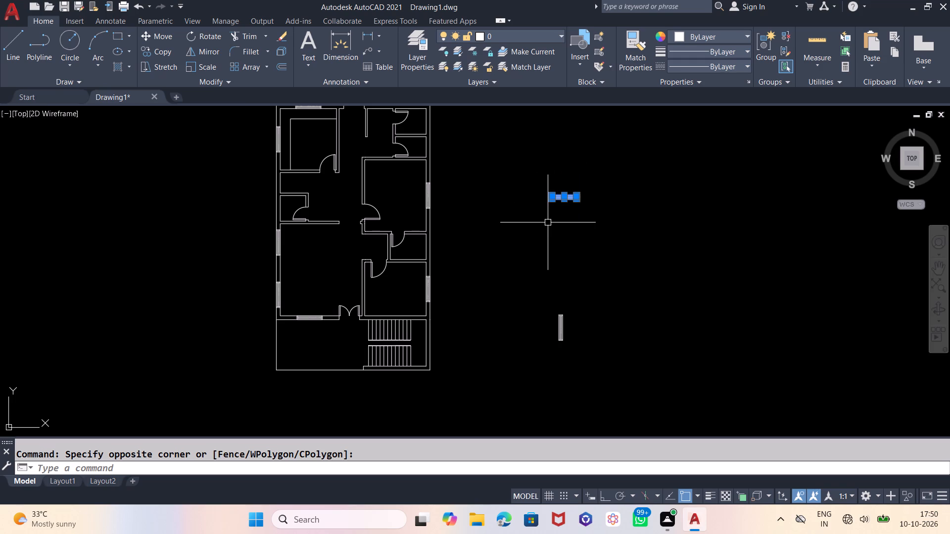
{"action": "type", "text": "CP"}
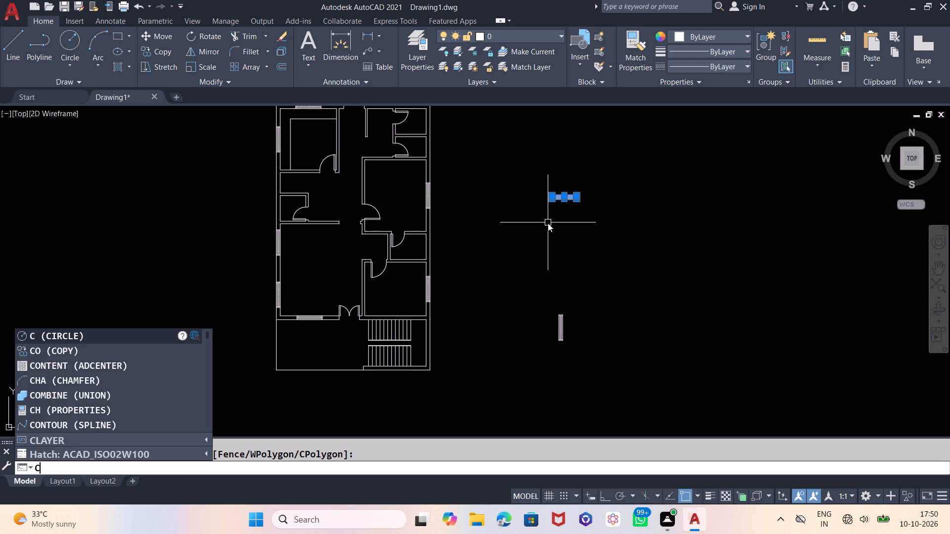
{"action": "key", "text": "Return"}
{"action": "scroll", "coordinate": [565, 187], "scroll_direction": "up", "scroll_amount": 3}
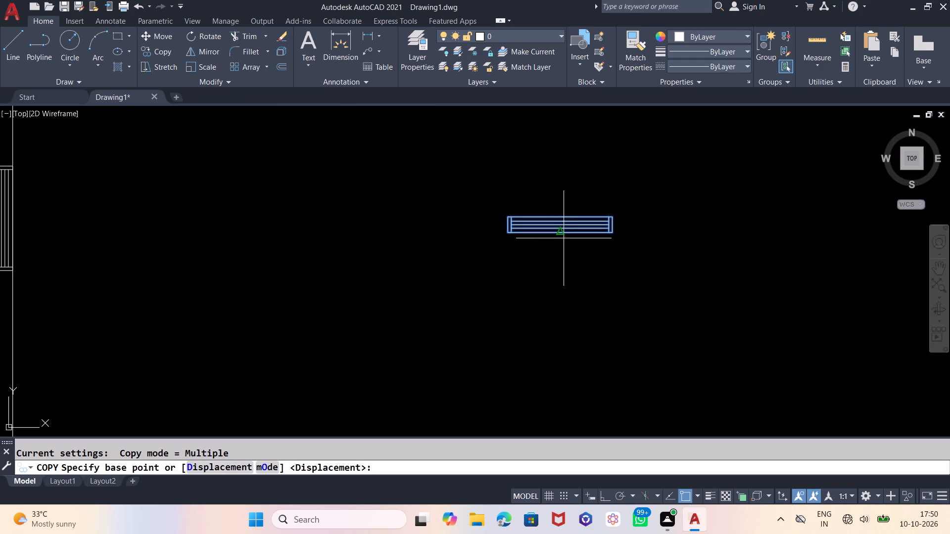
{"action": "left_click", "coordinate": [559, 231]}
{"action": "scroll", "coordinate": [650, 253], "scroll_direction": "down", "scroll_amount": 3}
{"action": "scroll", "coordinate": [451, 153], "scroll_direction": "up", "scroll_amount": 2}
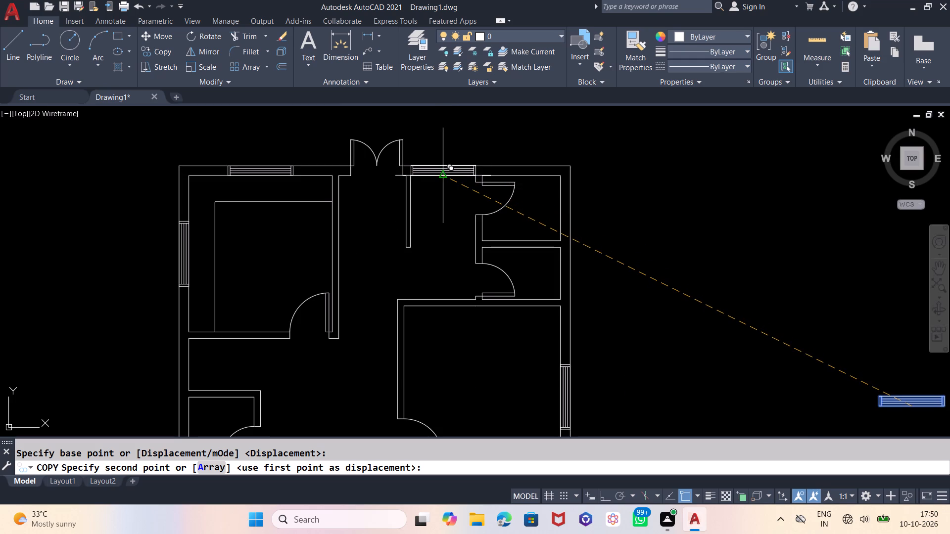
{"action": "left_click", "coordinate": [440, 178]}
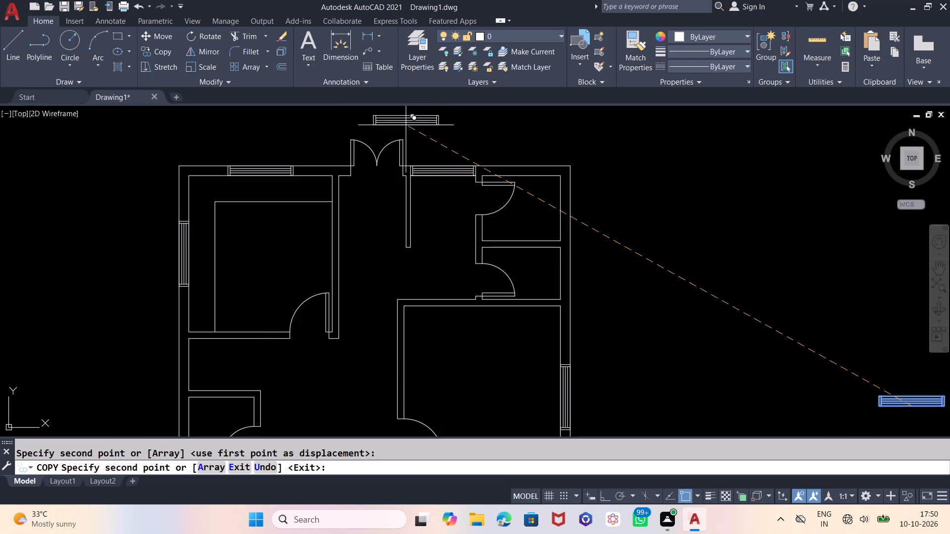
Place a second copy in the south-east room's south wall, at the midpoint of the wall's south line above the stairs.
{"action": "scroll", "coordinate": [406, 125], "scroll_direction": "down", "scroll_amount": 2}
{"action": "scroll", "coordinate": [430, 358], "scroll_direction": "up", "scroll_amount": 2}
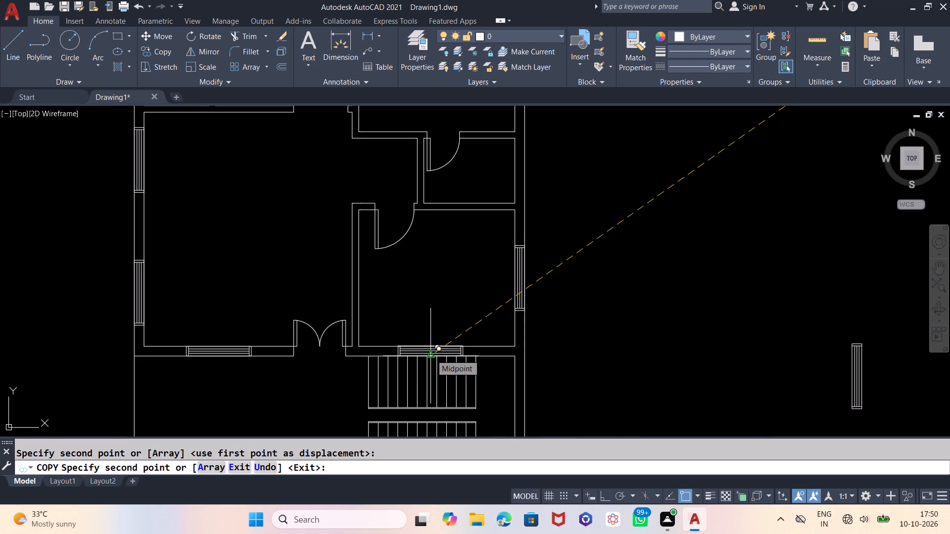
{"action": "left_click", "coordinate": [431, 355]}
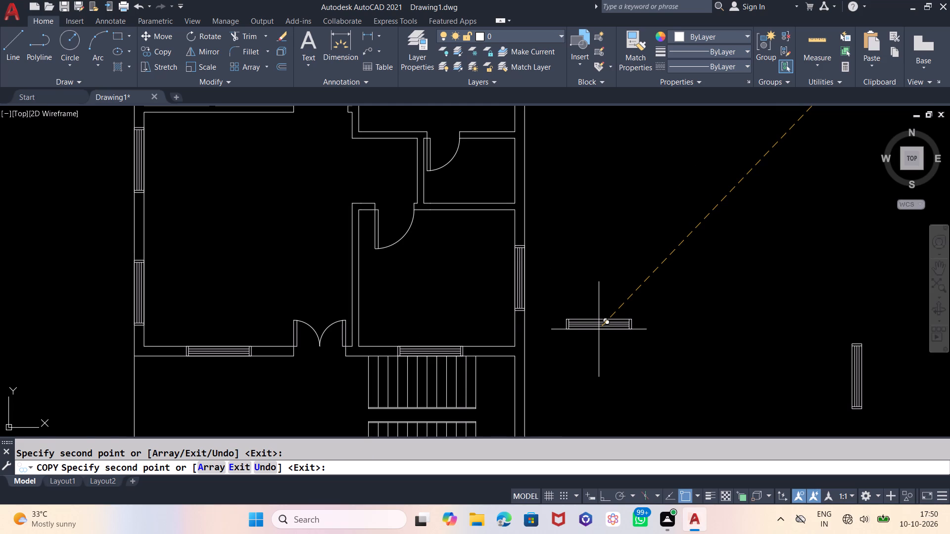
{"action": "key", "text": "Escape"}
Draw a 1' by 9" rectangle in the empty space west of the floor plan.
{"action": "scroll", "coordinate": [473, 291], "scroll_direction": "down", "scroll_amount": 2}
{"action": "middle_click_drag", "start_coordinate": [534, 336], "coordinate": [529, 366]}
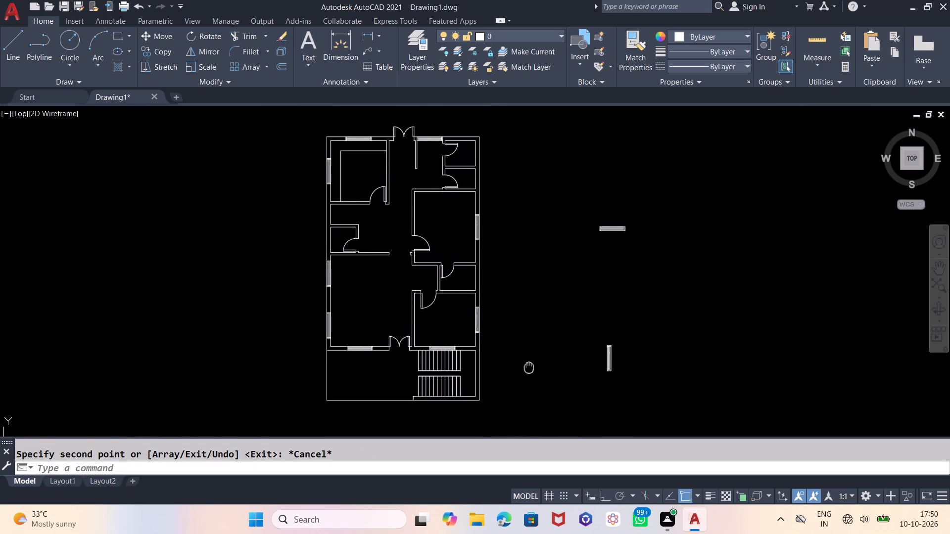
{"action": "middle_click_drag", "start_coordinate": [529, 366], "coordinate": [529, 367]}
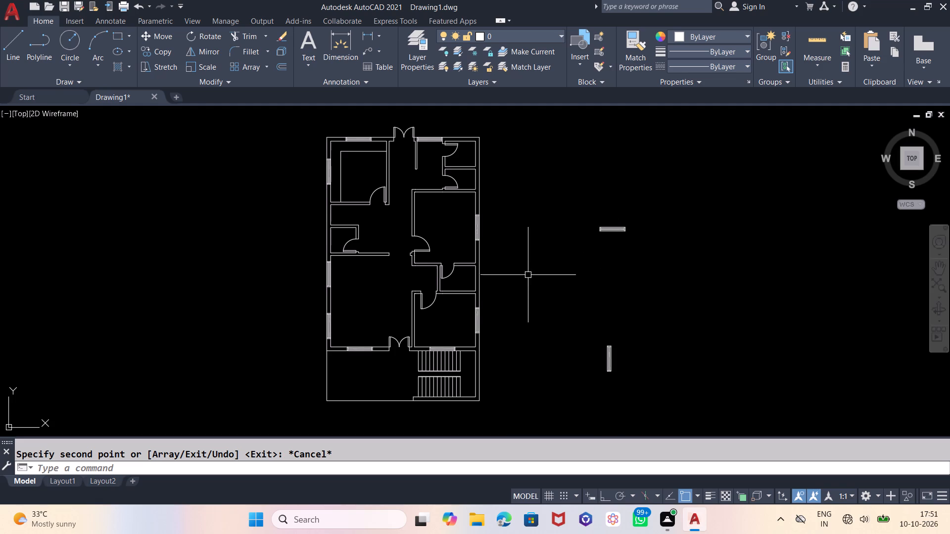
{"action": "middle_click_drag", "start_coordinate": [528, 275], "coordinate": [792, 272]}
{"action": "scroll", "coordinate": [787, 265], "scroll_direction": "down", "scroll_amount": 1}
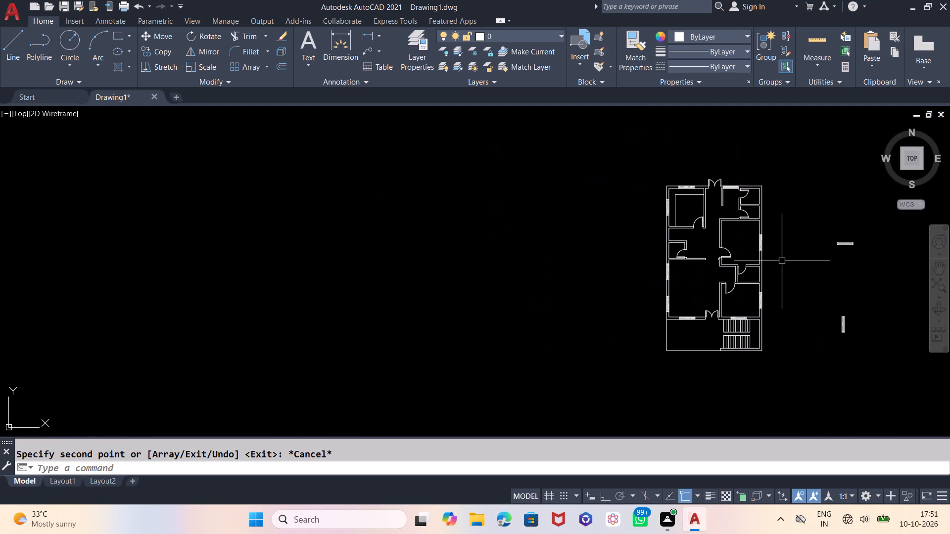
{"action": "scroll", "coordinate": [782, 237], "scroll_direction": "up", "scroll_amount": 1}
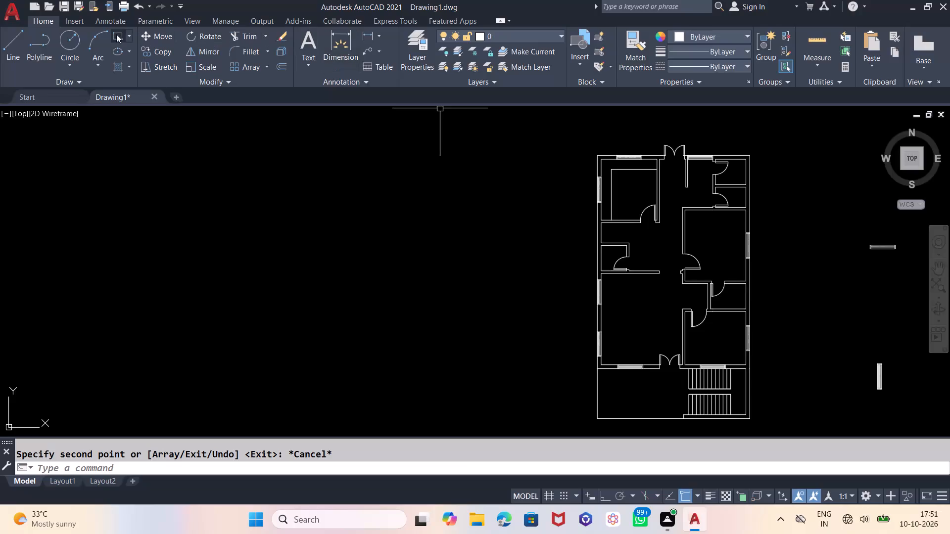
{"action": "left_click", "coordinate": [115, 34]}
{"action": "left_click", "coordinate": [378, 258]}
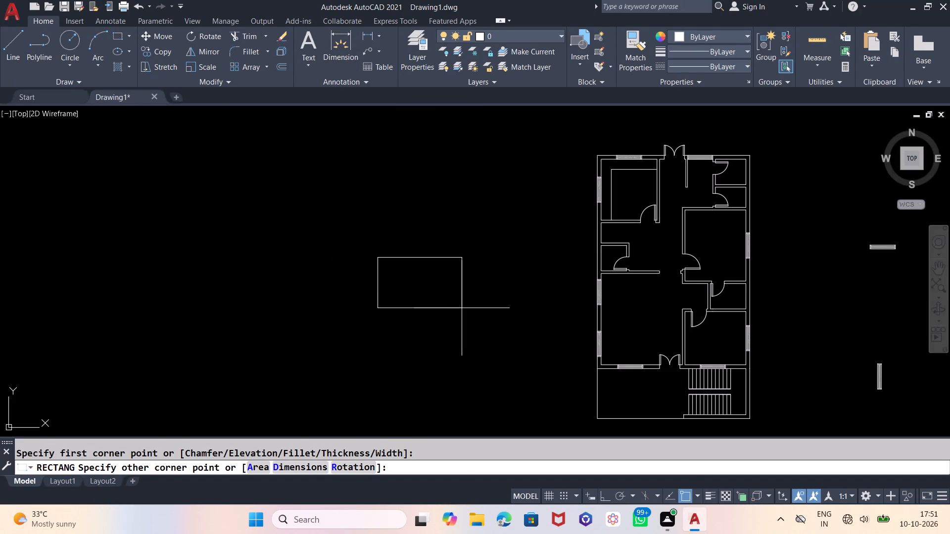
{"action": "key", "text": "shift+at"}
{"action": "key", "text": "1"}
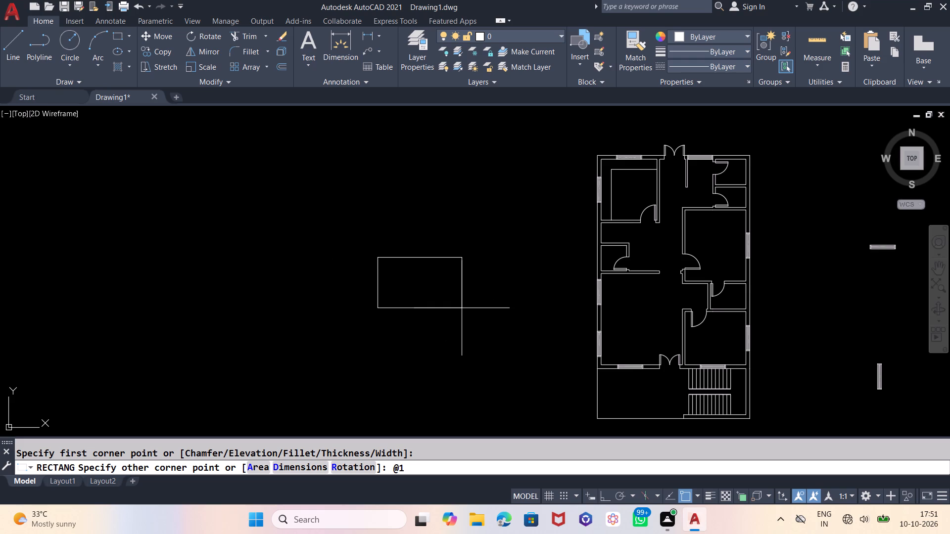
{"action": "key", "text": "apostrophe"}
{"action": "key", "text": "9"}
{"action": "key", "text": "shift+quotedbl"}
{"action": "key", "text": "BackSpace"}
{"action": "key", "text": "BackSpace"}
{"action": "type", "text": ",9"}
{"action": "key", "text": "shift+quotedbl"}
{"action": "key", "text": "Return"}
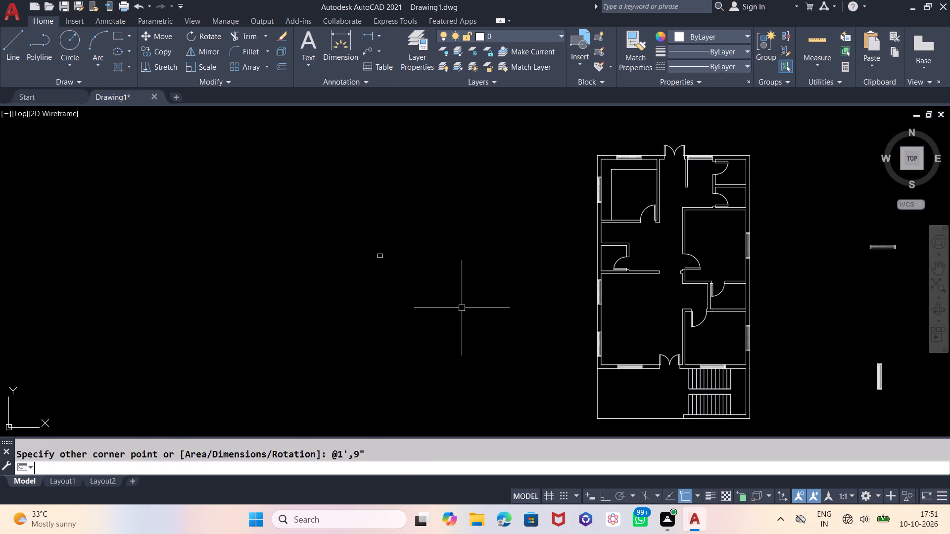
Draw a horizontal line across the small rectangle from its west edge's midpoint to its east edge's midpoint.
{"action": "scroll", "coordinate": [386, 237], "scroll_direction": "up", "scroll_amount": 3}
{"action": "scroll", "coordinate": [347, 320], "scroll_direction": "up", "scroll_amount": 1}
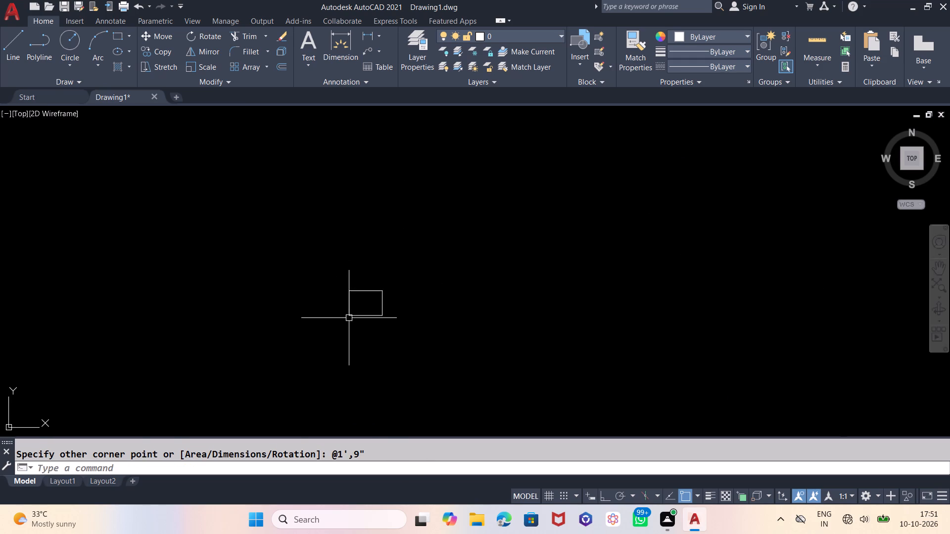
{"action": "scroll", "coordinate": [349, 318], "scroll_direction": "up", "scroll_amount": 1}
{"action": "left_click", "coordinate": [10, 38]}
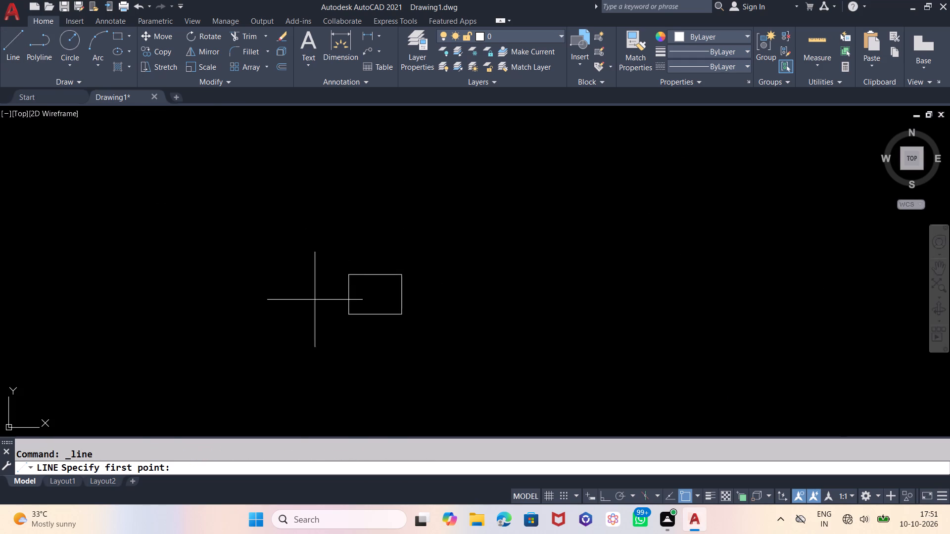
{"action": "scroll", "coordinate": [319, 300], "scroll_direction": "up", "scroll_amount": 2}
{"action": "left_click", "coordinate": [394, 285]}
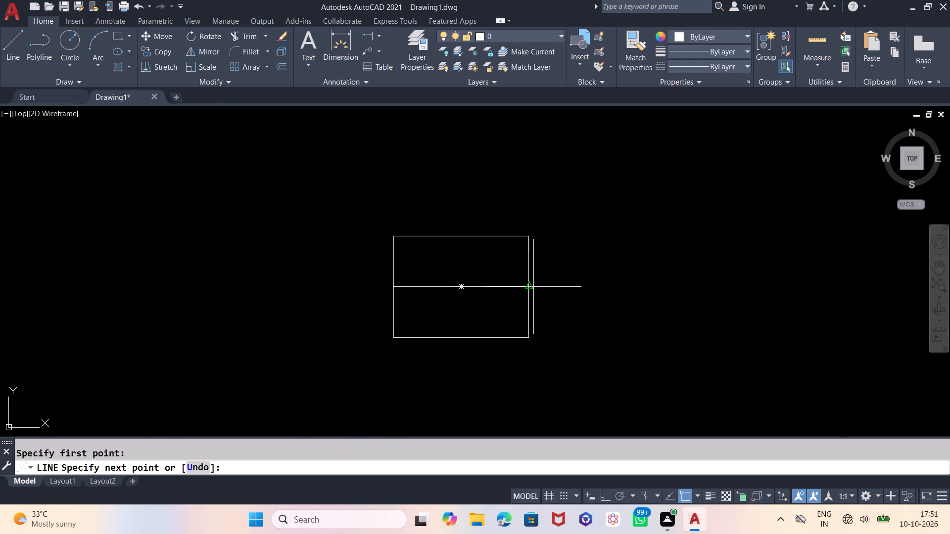
{"action": "left_click", "coordinate": [531, 285]}
{"action": "key", "text": "Escape"}
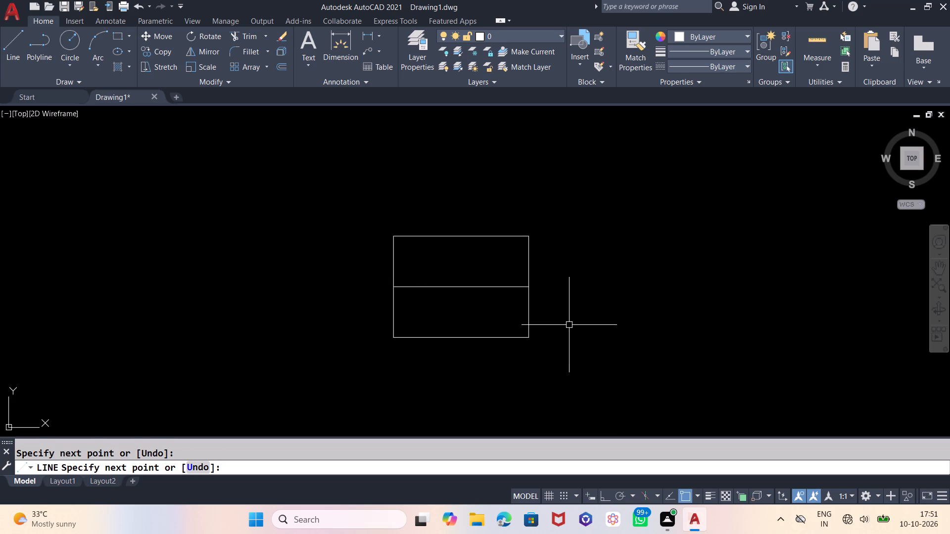
Explode the 1' by 9" rectangle into separate lines.
{"action": "left_click_drag", "start_coordinate": [565, 207], "coordinate": [540, 226]}
{"action": "left_click", "coordinate": [367, 366]}
{"action": "key", "text": "x"}
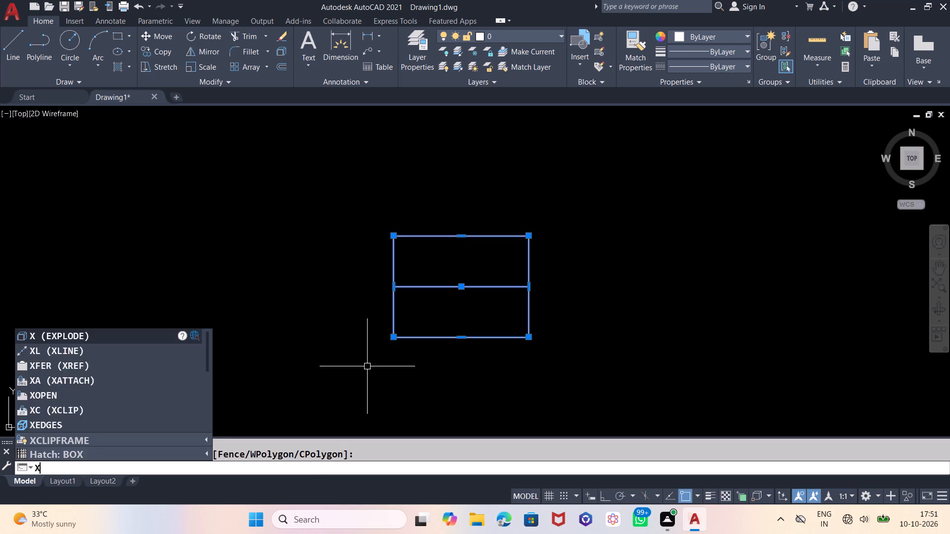
{"action": "key", "text": "Return"}
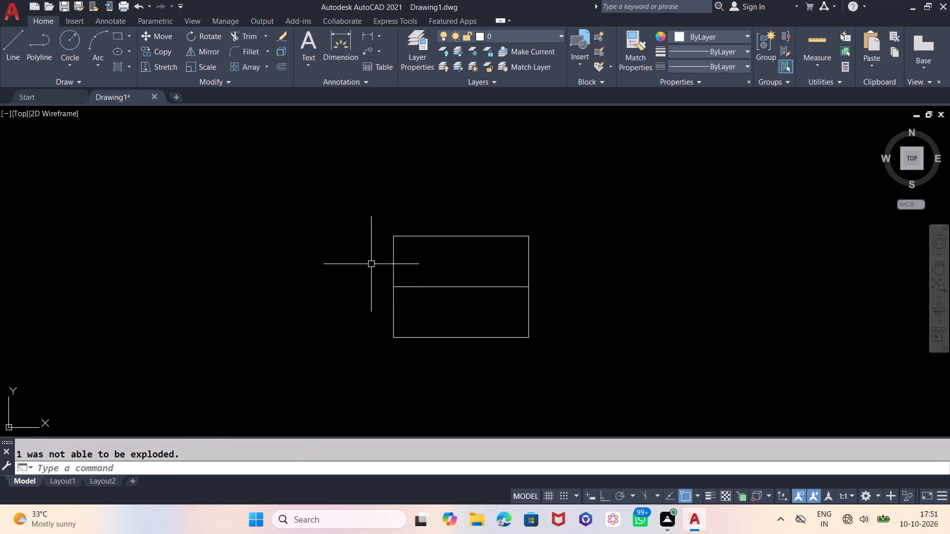
Offset the symbol's horizontal middle line 2" to the north and 2" to the south.
{"action": "key", "text": "o"}
{"action": "key", "text": "Return"}
{"action": "key", "text": "2"}
{"action": "key", "text": "Return"}
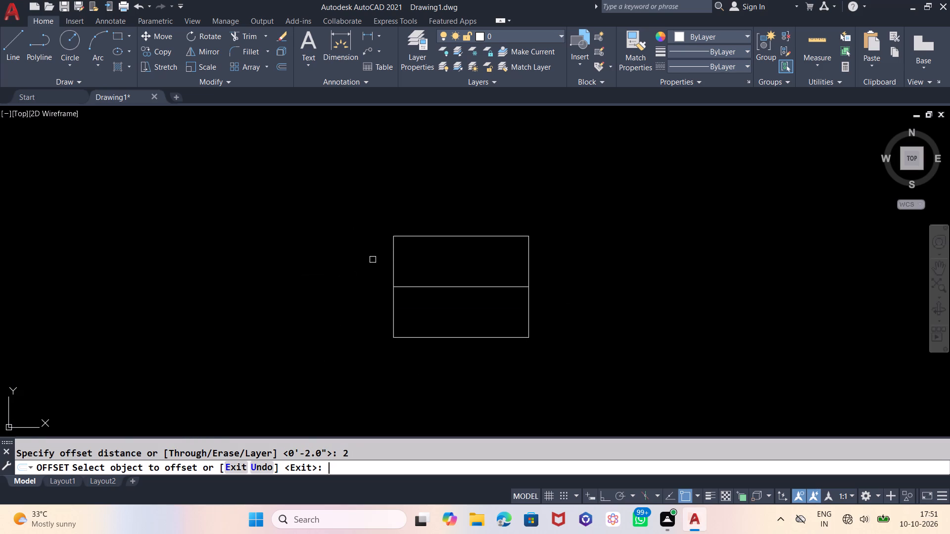
{"action": "left_click", "coordinate": [429, 288]}
{"action": "left_click", "coordinate": [434, 268]}
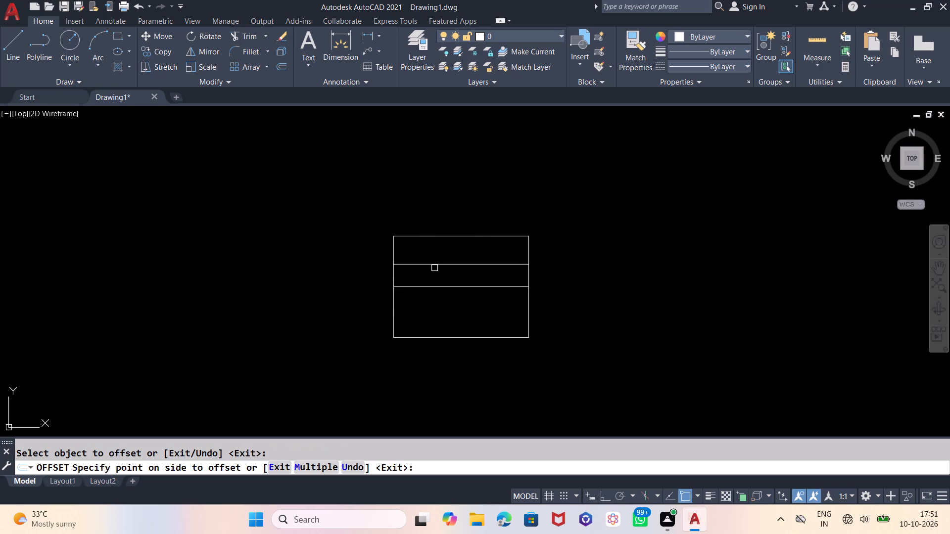
{"action": "left_click", "coordinate": [432, 287]}
{"action": "left_click", "coordinate": [434, 330]}
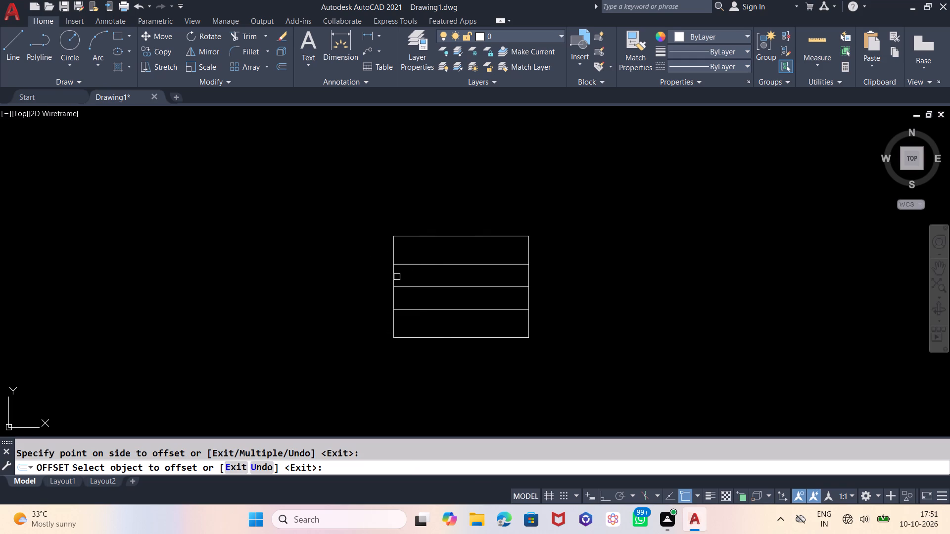
Offset the symbol's west and east edges 2" inward.
{"action": "left_click", "coordinate": [395, 277]}
{"action": "left_click", "coordinate": [438, 279]}
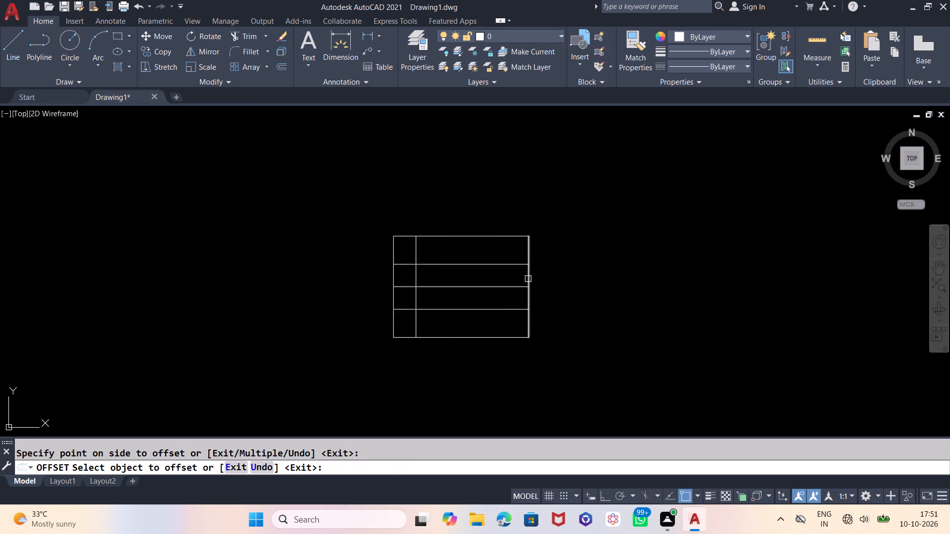
{"action": "left_click", "coordinate": [528, 278]}
{"action": "left_click", "coordinate": [480, 278]}
{"action": "key", "text": "Escape"}
Trim the three inner horizontal lines back to the two inner vertical lines at both ends of the symbol.
{"action": "type", "text": "TR"}
{"action": "key", "text": "Return"}
{"action": "key", "text": "Return"}
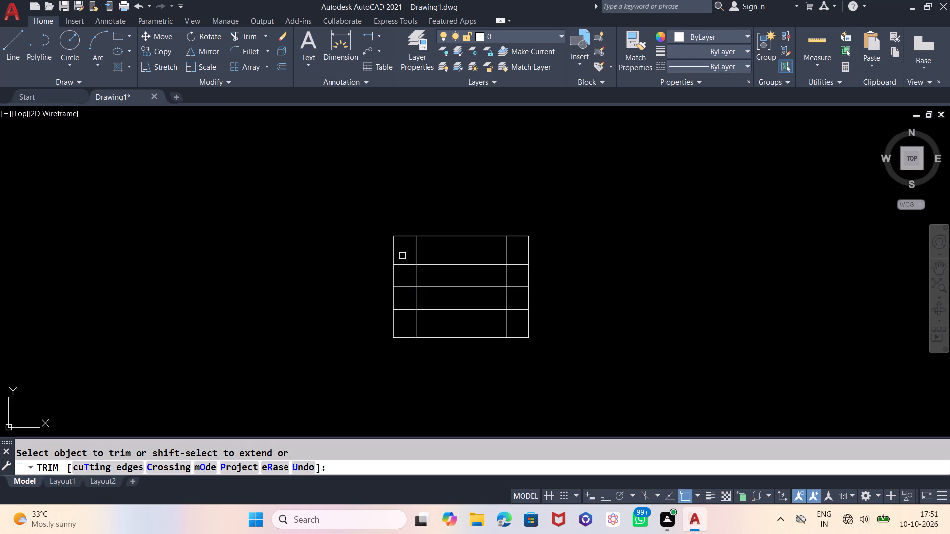
{"action": "left_click", "coordinate": [404, 254]}
{"action": "left_click", "coordinate": [402, 317]}
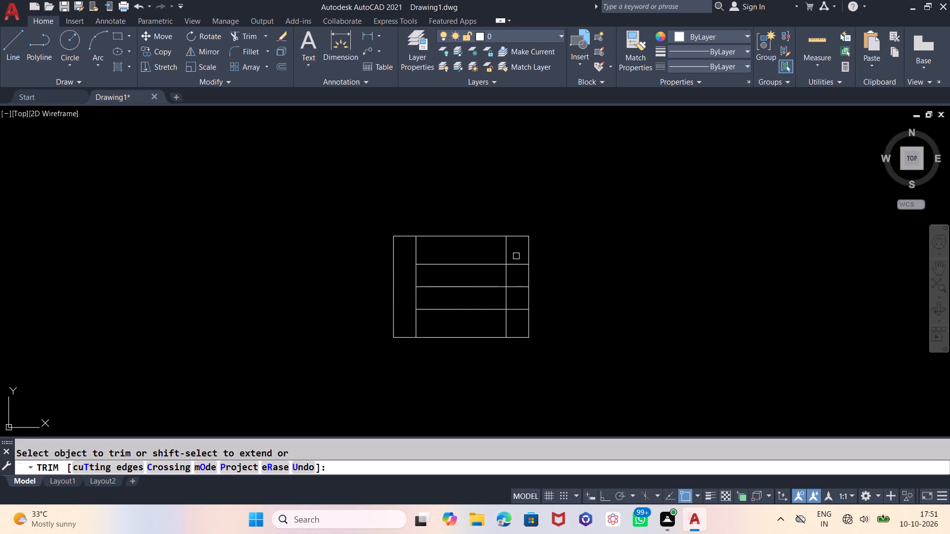
{"action": "left_click", "coordinate": [516, 256]}
{"action": "left_click", "coordinate": [516, 317]}
{"action": "scroll", "coordinate": [424, 410], "scroll_direction": "down", "scroll_amount": 2}
{"action": "scroll", "coordinate": [415, 252], "scroll_direction": "down", "scroll_amount": 1}
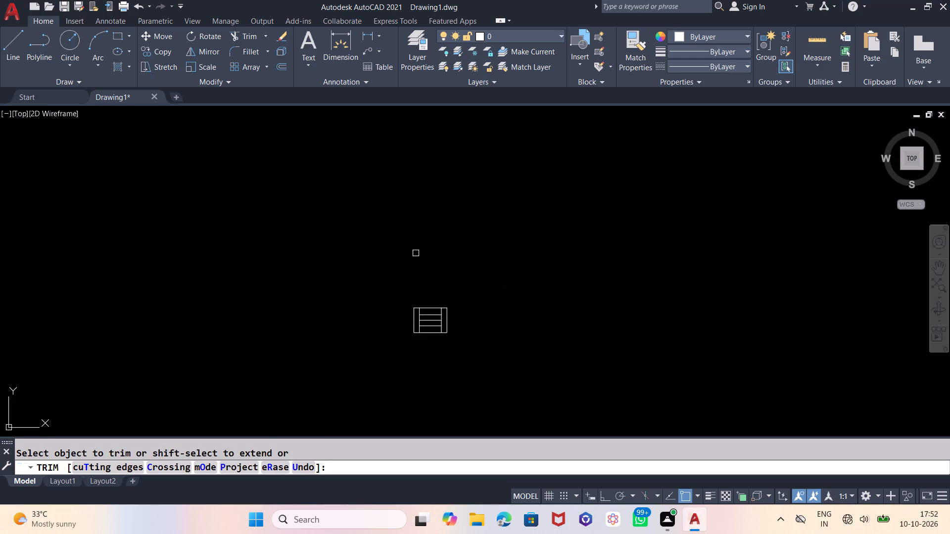
{"action": "key", "text": "Escape"}
Copy the finished 1' by 9" window symbol twice in a diagonal row toward the floor plan.
{"action": "left_click_drag", "start_coordinate": [482, 274], "coordinate": [460, 288]}
{"action": "left_click", "coordinate": [384, 346]}
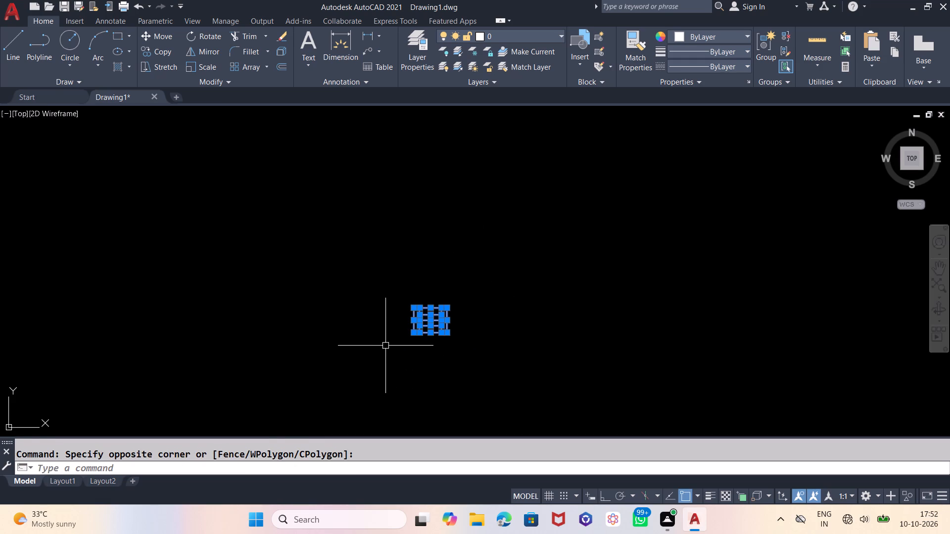
{"action": "key", "text": "m"}
{"action": "key", "text": "BackSpace"}
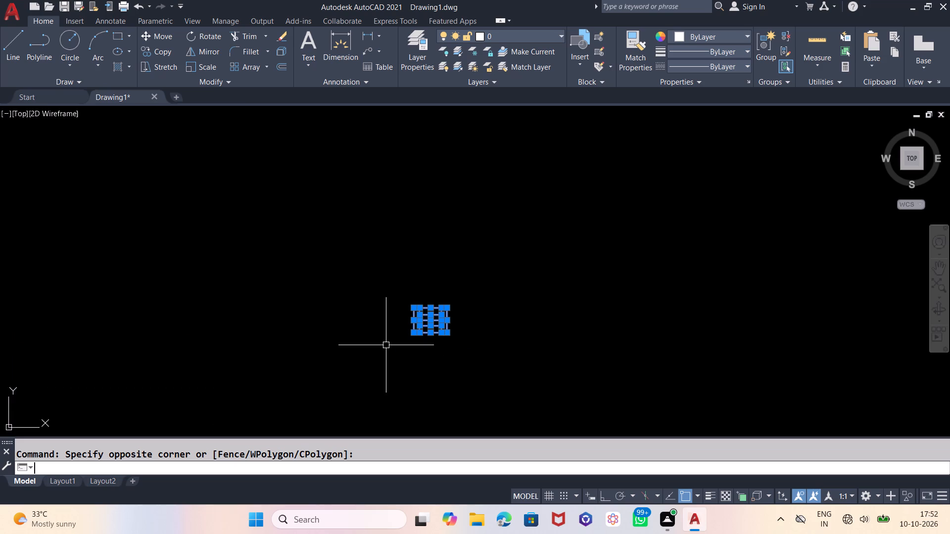
{"action": "type", "text": "CP"}
{"action": "key", "text": "Return"}
{"action": "left_click", "coordinate": [409, 258]}
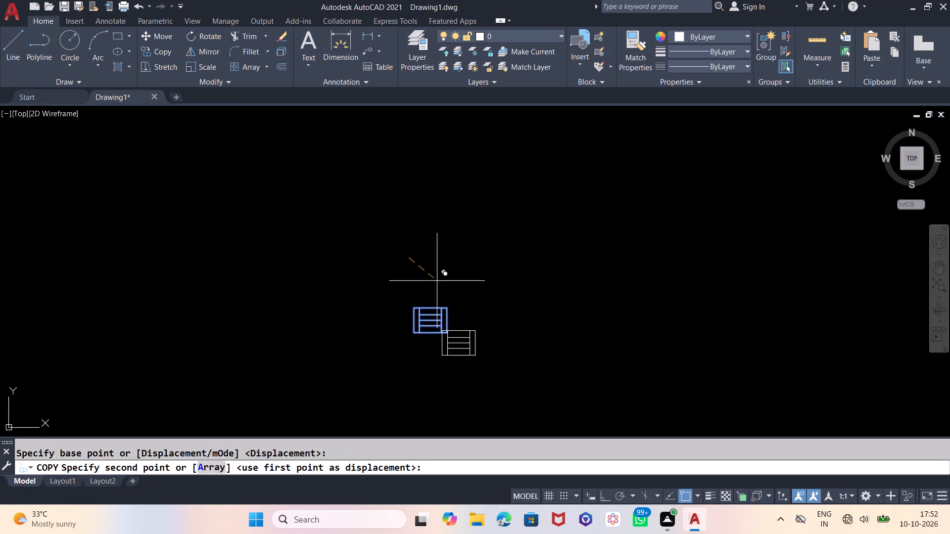
{"action": "scroll", "coordinate": [316, 215], "scroll_direction": "down", "scroll_amount": 2}
{"action": "left_click", "coordinate": [509, 287]}
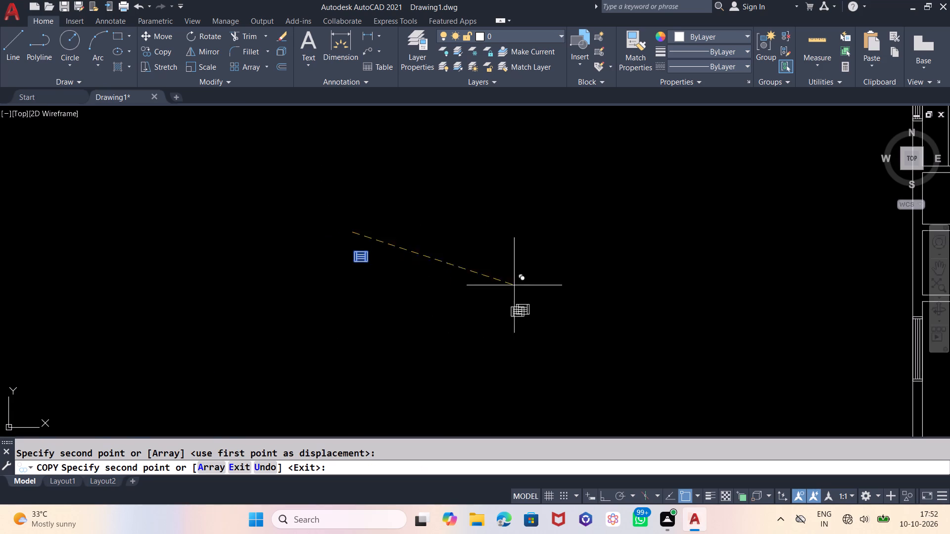
{"action": "left_click", "coordinate": [674, 344]}
{"action": "key", "text": "Escape"}
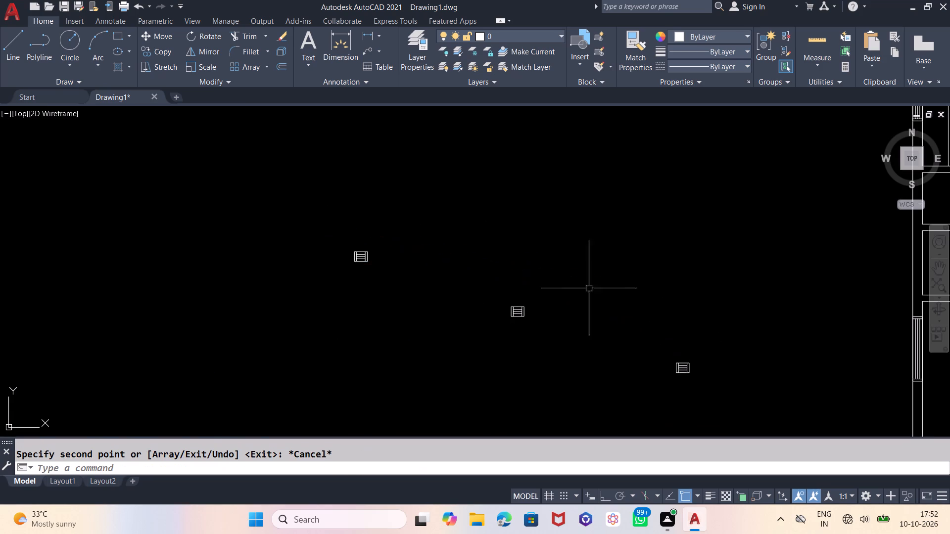
Rotate the copy nearest the floor plan a quarter turn so its long side runs vertically, with Ortho on.
{"action": "scroll", "coordinate": [382, 264], "scroll_direction": "down", "scroll_amount": 2}
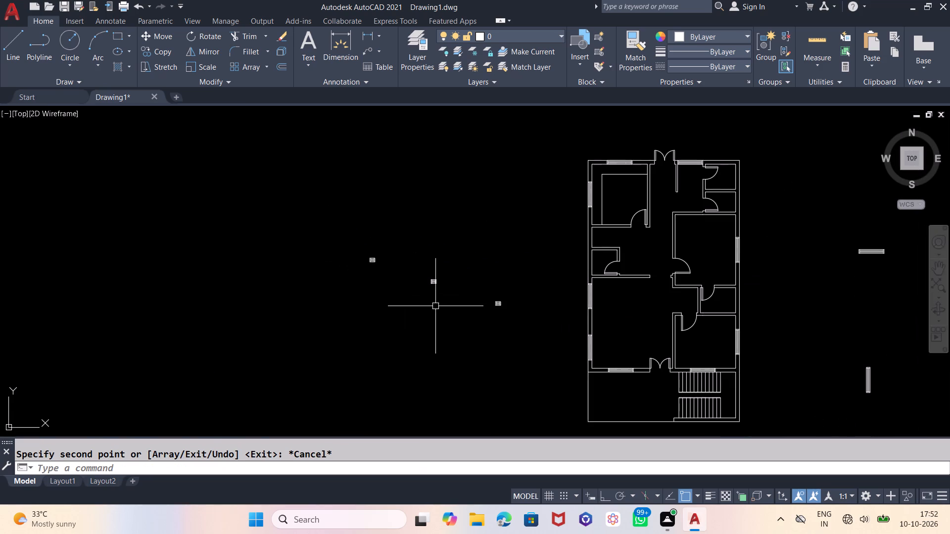
{"action": "left_click", "coordinate": [524, 285]}
{"action": "left_click", "coordinate": [467, 333]}
{"action": "type", "text": "RO"}
{"action": "key", "text": "Return"}
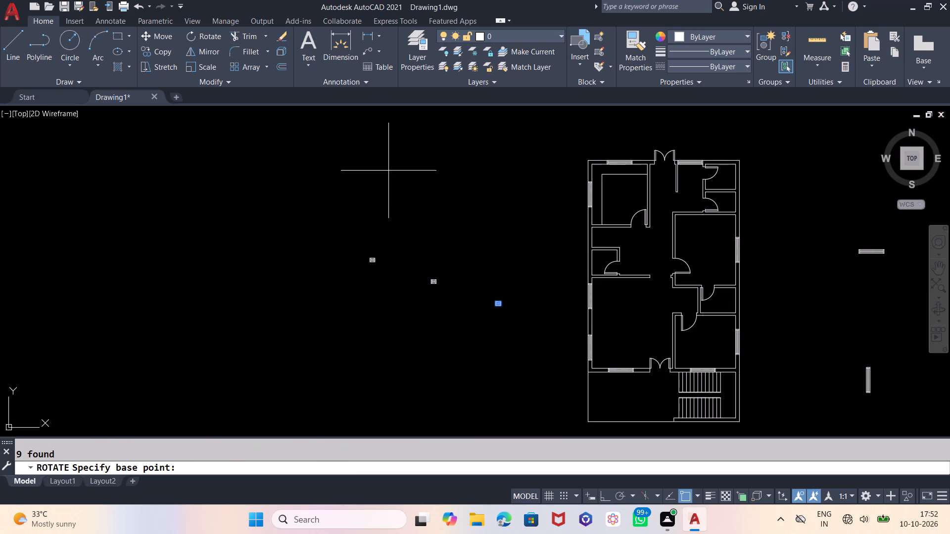
{"action": "key", "text": "F8"}
{"action": "left_click", "coordinate": [488, 322]}
{"action": "left_click", "coordinate": [489, 347]}
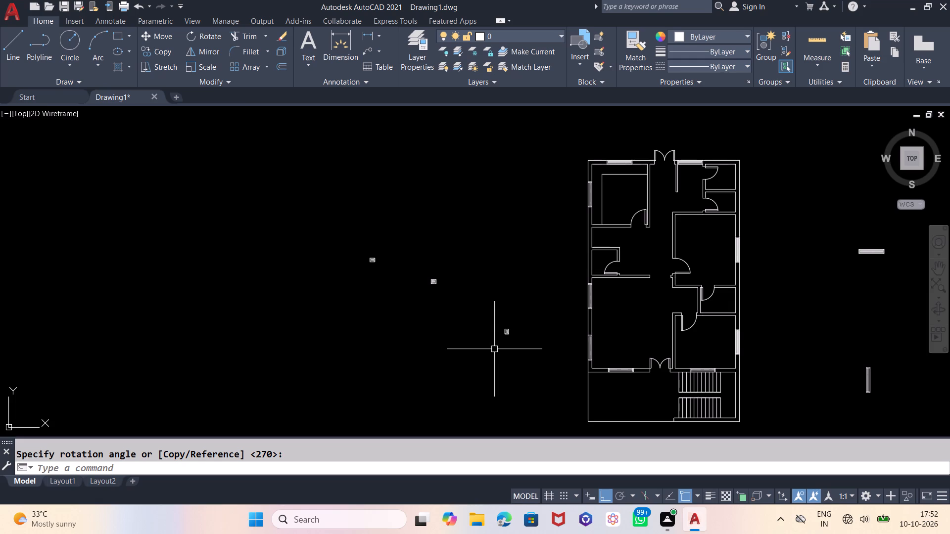
Copy the vertical small window by its west edge's midpoint to the inner east wall line's midpoint in the north-east corner room.
{"action": "left_click", "coordinate": [525, 319]}
{"action": "left_click", "coordinate": [478, 351]}
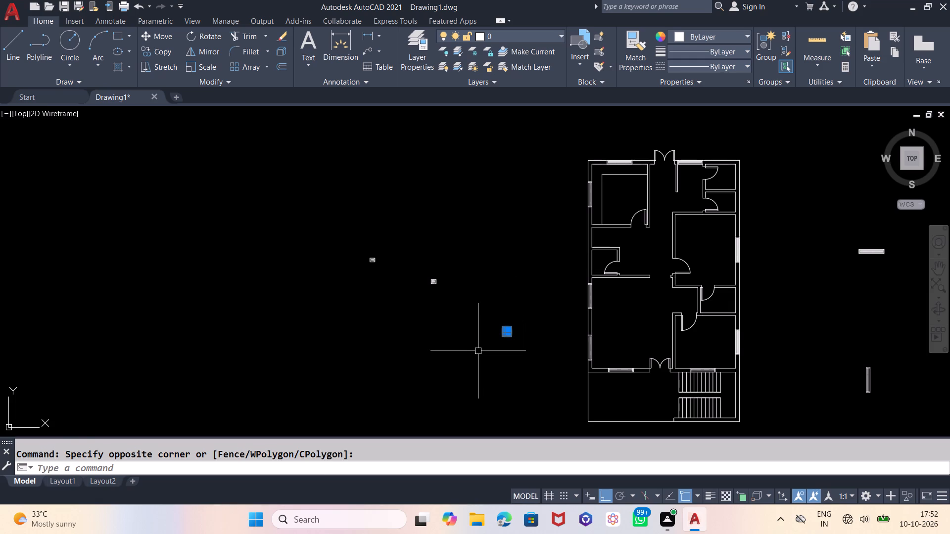
{"action": "key", "text": "m"}
{"action": "key", "text": "BackSpace"}
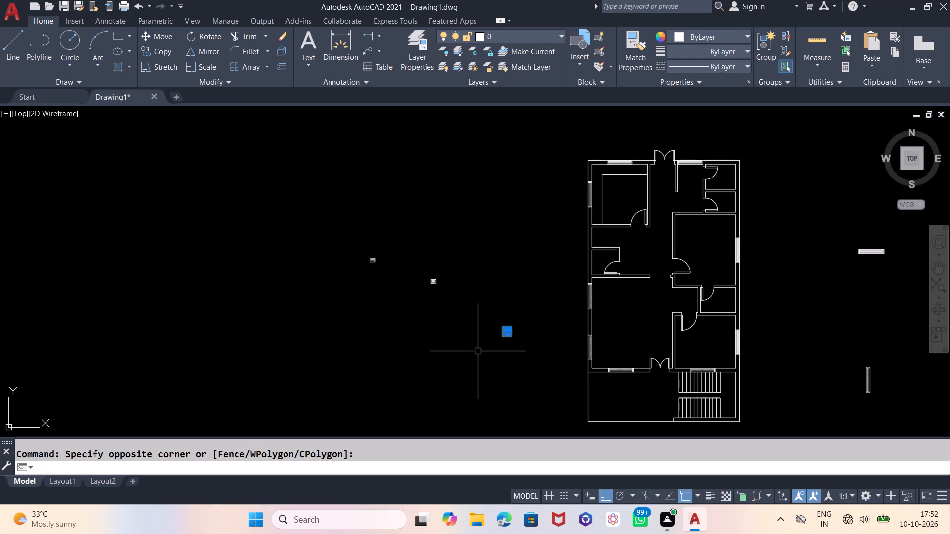
{"action": "type", "text": "CP"}
{"action": "key", "text": "Return"}
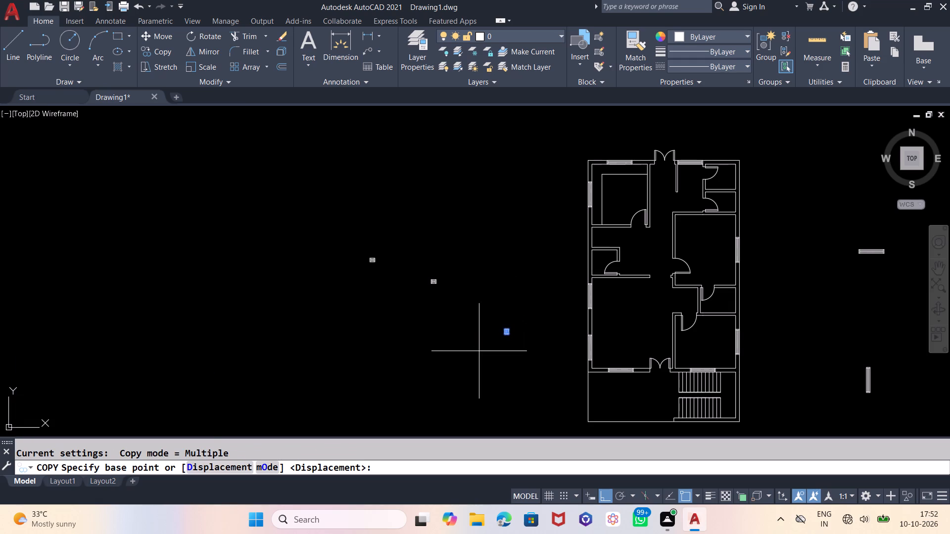
{"action": "scroll", "coordinate": [485, 353], "scroll_direction": "up", "scroll_amount": 2}
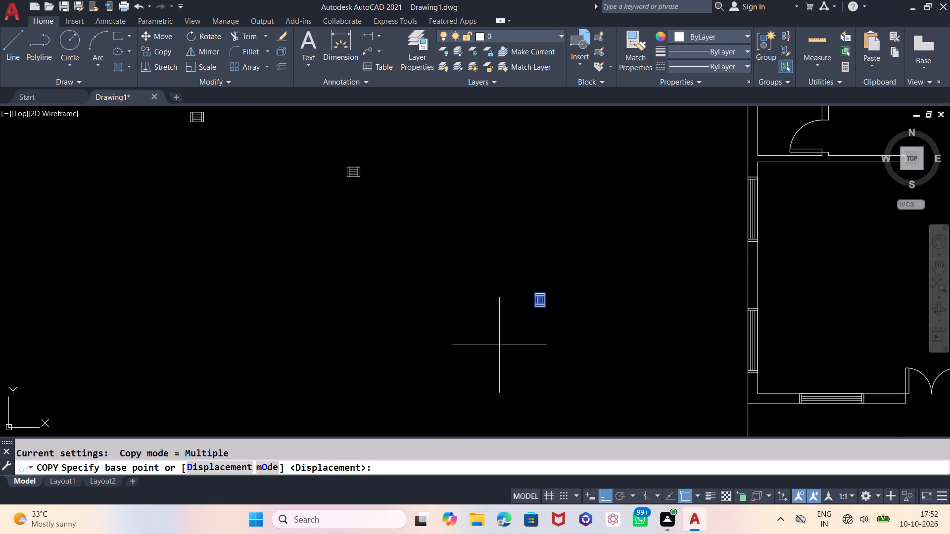
{"action": "scroll", "coordinate": [559, 301], "scroll_direction": "up", "scroll_amount": 2}
{"action": "scroll", "coordinate": [501, 300], "scroll_direction": "up", "scroll_amount": 2}
{"action": "left_click", "coordinate": [492, 296]}
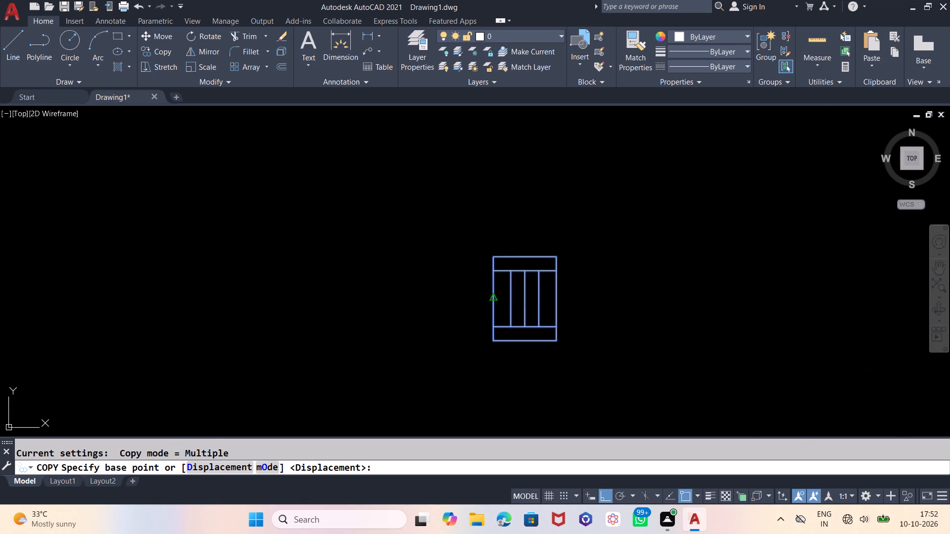
{"action": "scroll", "coordinate": [315, 377], "scroll_direction": "down", "scroll_amount": 2}
{"action": "key", "text": "F8"}
{"action": "scroll", "coordinate": [316, 376], "scroll_direction": "down", "scroll_amount": 4}
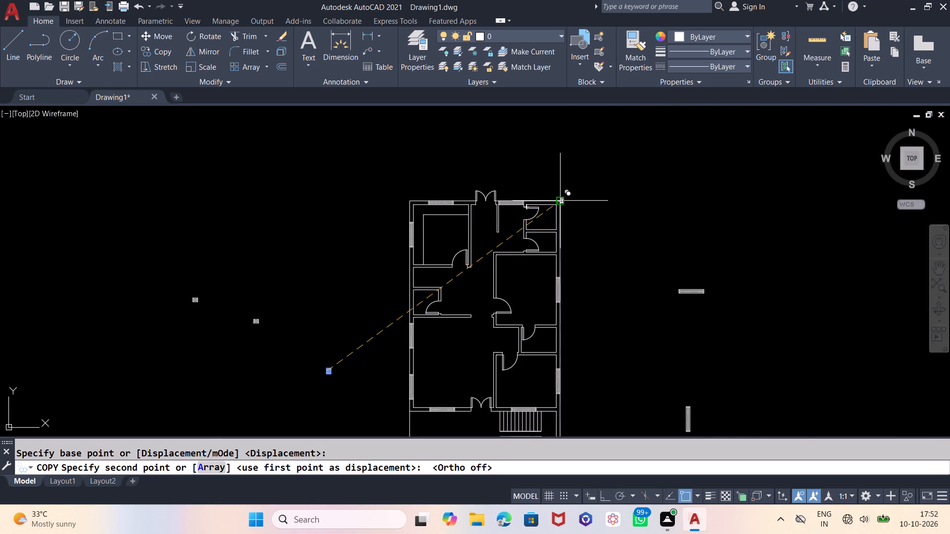
{"action": "scroll", "coordinate": [560, 212], "scroll_direction": "up", "scroll_amount": 3}
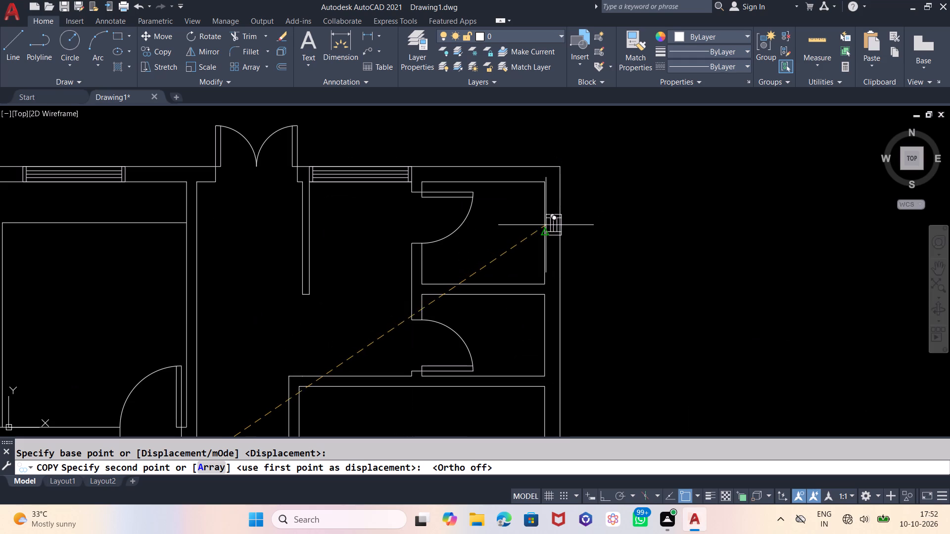
{"action": "left_click", "coordinate": [545, 232]}
Place two more copies in the east wall, at the second north-east small room and the small room north of the south-east room.
{"action": "scroll", "coordinate": [530, 141], "scroll_direction": "down", "scroll_amount": 1}
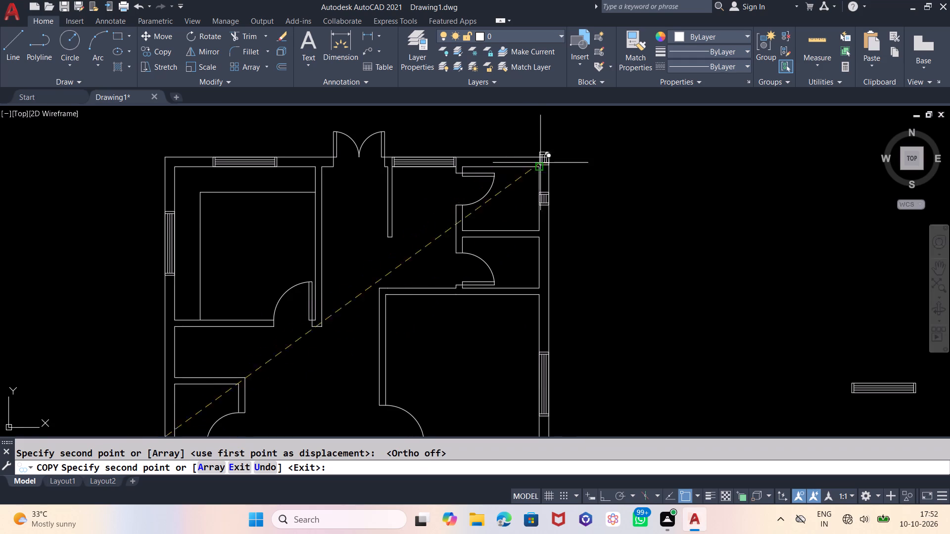
{"action": "left_click", "coordinate": [541, 260]}
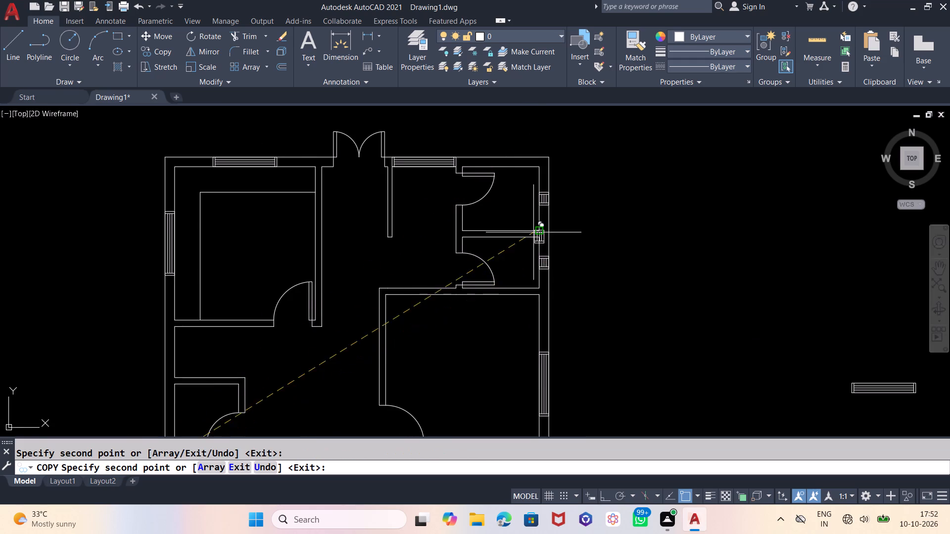
{"action": "scroll", "coordinate": [536, 150], "scroll_direction": "down", "scroll_amount": 2}
{"action": "scroll", "coordinate": [539, 291], "scroll_direction": "up", "scroll_amount": 2}
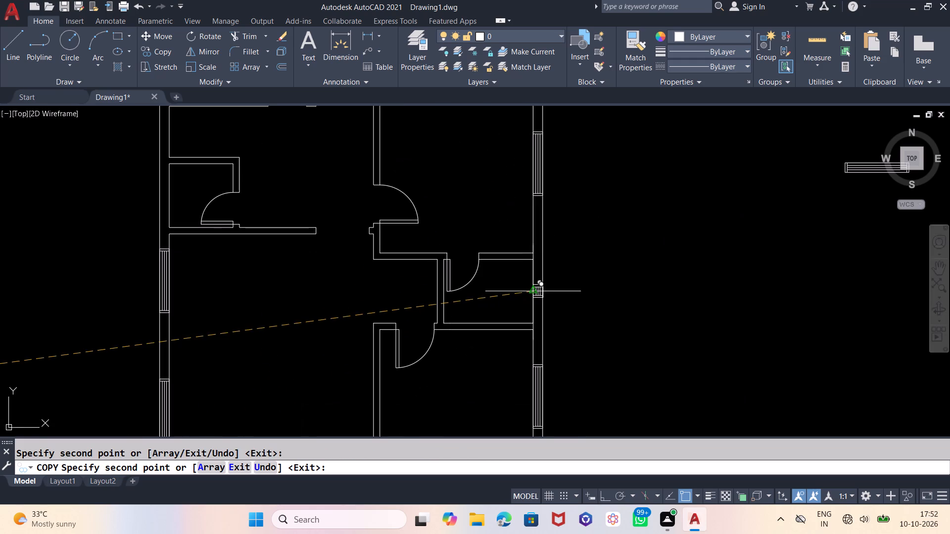
{"action": "left_click", "coordinate": [535, 293]}
{"action": "scroll", "coordinate": [560, 208], "scroll_direction": "down", "scroll_amount": 1}
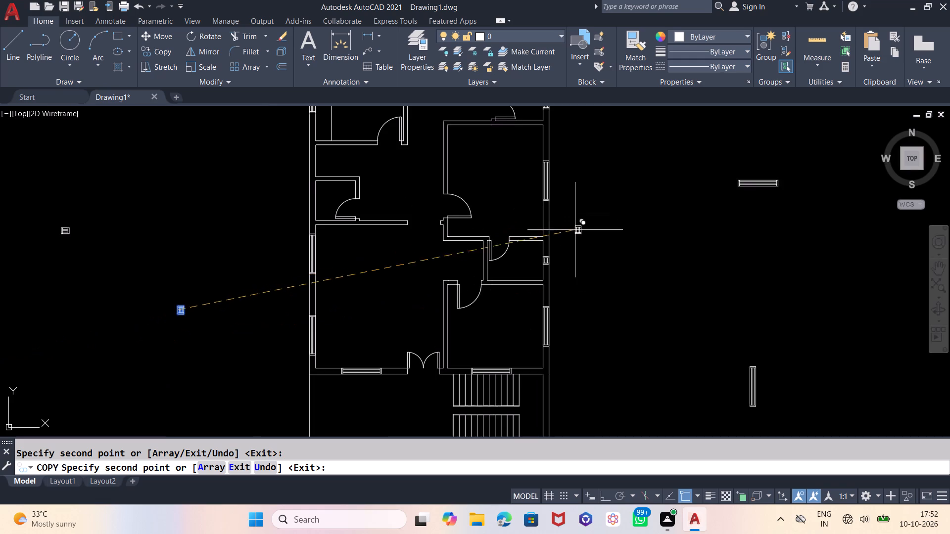
{"action": "scroll", "coordinate": [582, 240], "scroll_direction": "down", "scroll_amount": 1}
{"action": "middle_click_drag", "start_coordinate": [582, 240], "coordinate": [583, 245]}
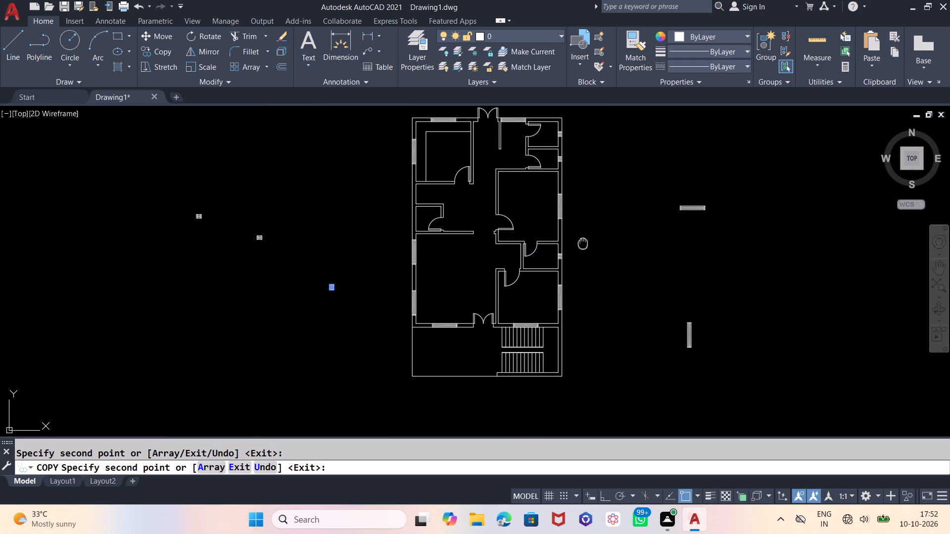
{"action": "middle_click_drag", "start_coordinate": [583, 245], "coordinate": [585, 257]}
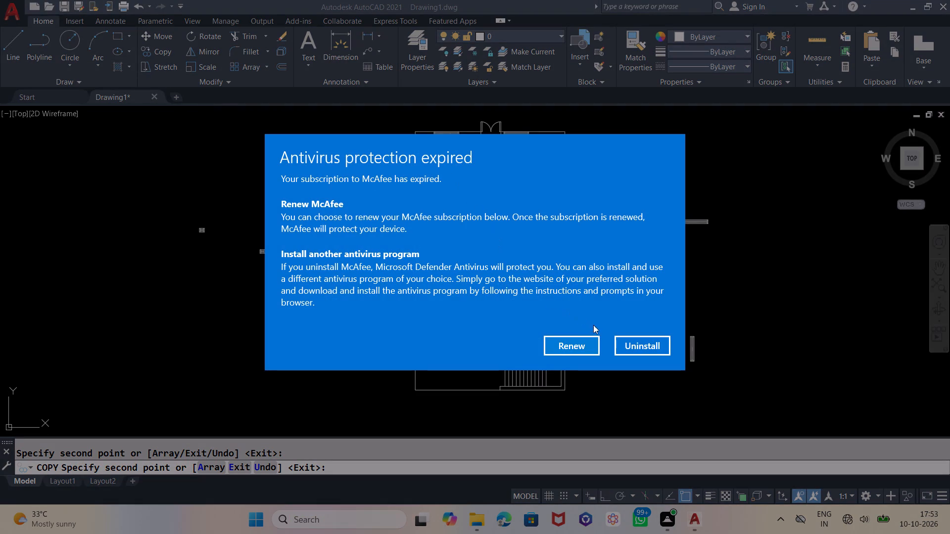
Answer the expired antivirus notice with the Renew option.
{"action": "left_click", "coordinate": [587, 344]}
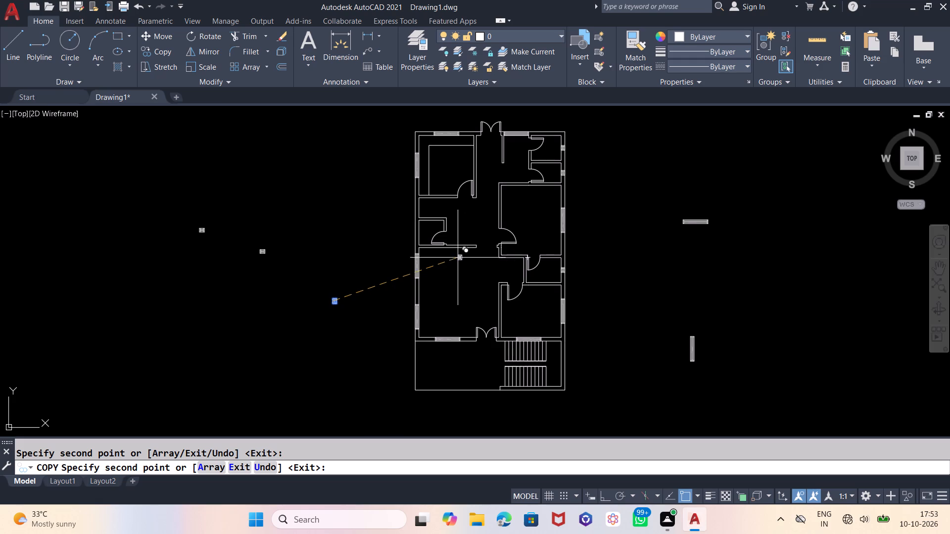
Place one more loose copy of the vertical small window in the empty space just west of the floor plan.
{"action": "left_click", "coordinate": [373, 278]}
{"action": "scroll", "coordinate": [373, 279], "scroll_direction": "up", "scroll_amount": 5}
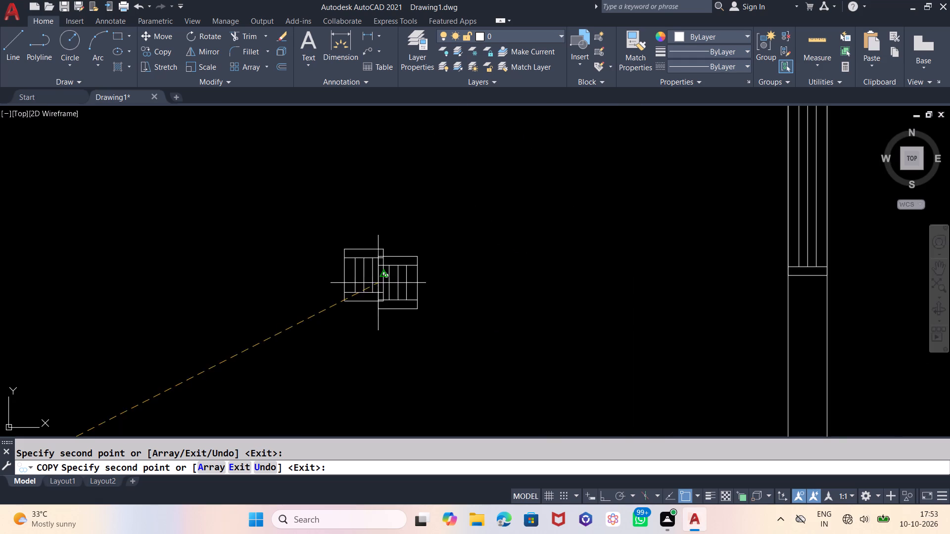
{"action": "key", "text": "Escape"}
Move that loose copy by its east edge's midpoint to the inner west wall line's midpoint of the small western room.
{"action": "left_click_drag", "start_coordinate": [431, 220], "coordinate": [422, 228]}
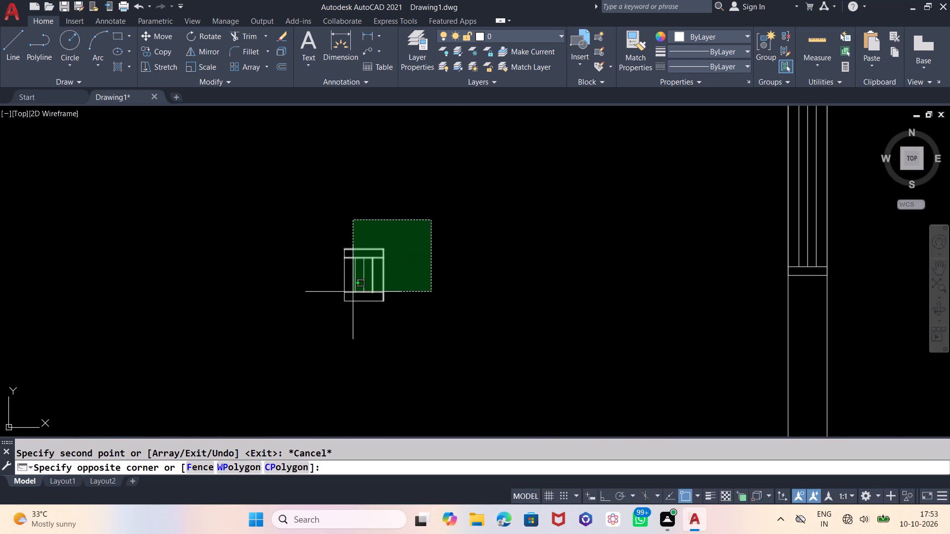
{"action": "left_click", "coordinate": [339, 315]}
{"action": "key", "text": "m"}
{"action": "key", "text": "Return"}
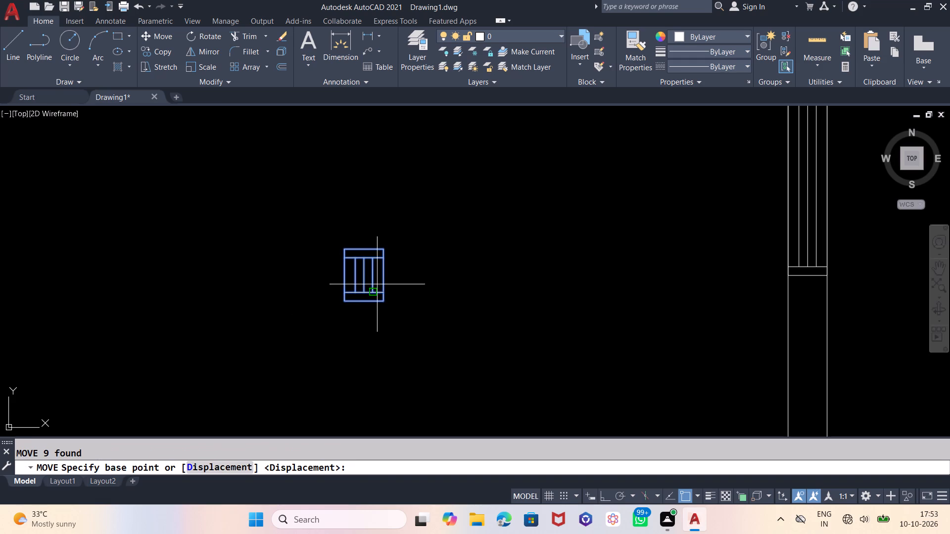
{"action": "left_click", "coordinate": [384, 274]}
{"action": "scroll", "coordinate": [327, 316], "scroll_direction": "down", "scroll_amount": 3}
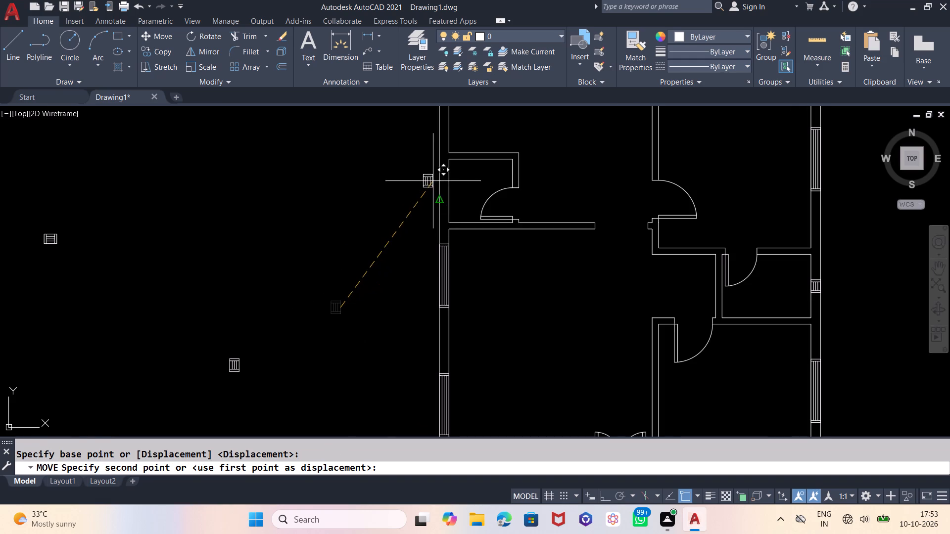
{"action": "left_click", "coordinate": [447, 189]}
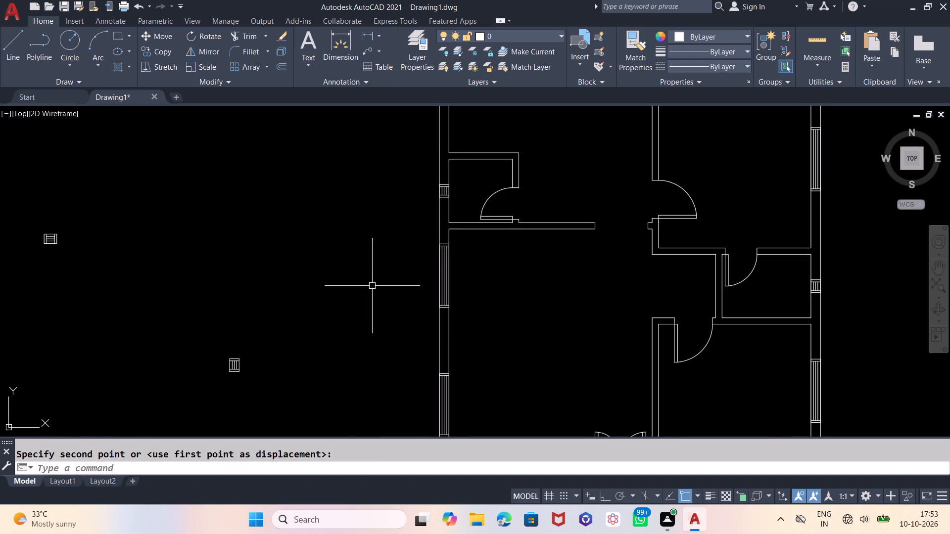
Erase the two loose 5' windows east of the plan and the three loose small windows west of it.
{"action": "scroll", "coordinate": [381, 260], "scroll_direction": "down", "scroll_amount": 2}
{"action": "left_click_drag", "start_coordinate": [712, 179], "coordinate": [713, 185]}
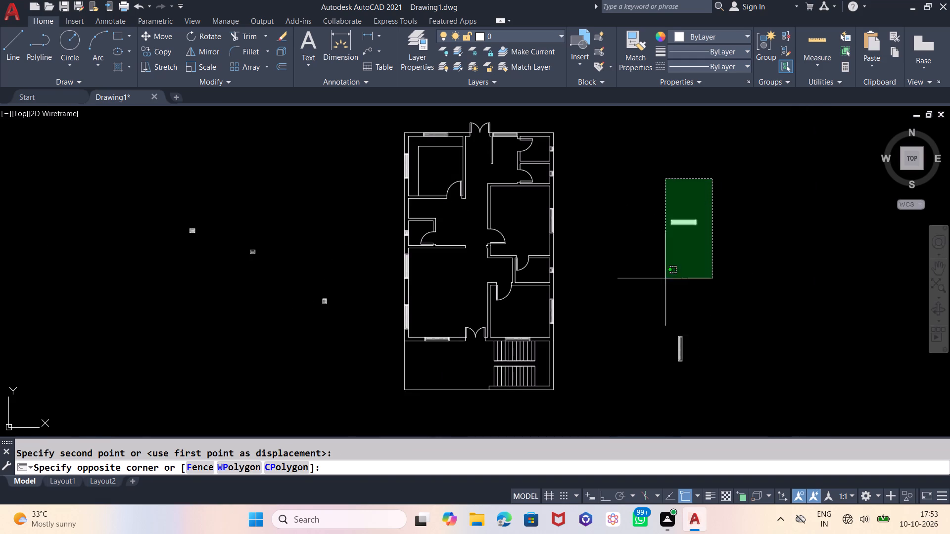
{"action": "left_click", "coordinate": [659, 380]}
{"action": "scroll", "coordinate": [778, 303], "scroll_direction": "down", "scroll_amount": 1}
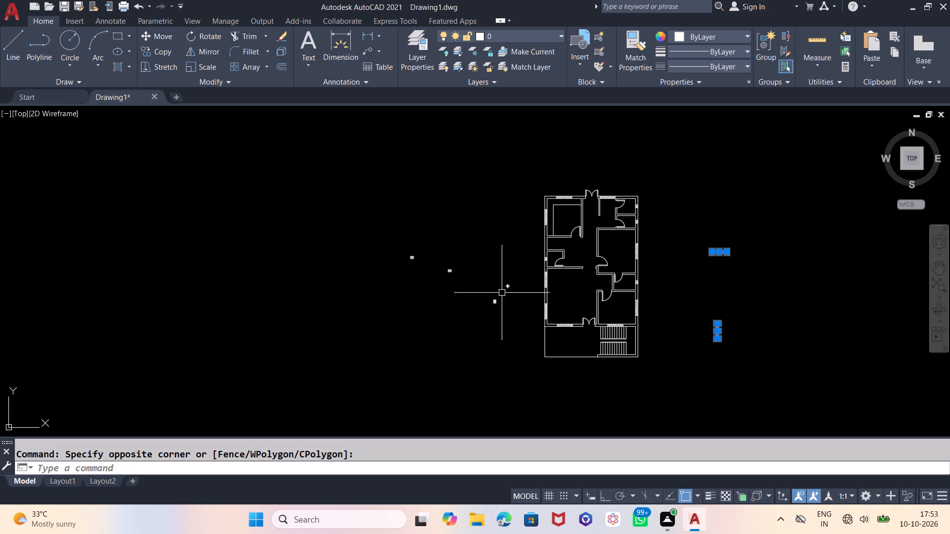
{"action": "left_click_drag", "start_coordinate": [506, 287], "coordinate": [501, 294]}
{"action": "left_click", "coordinate": [376, 237]}
{"action": "left_click_drag", "start_coordinate": [510, 280], "coordinate": [491, 304]}
{"action": "left_click", "coordinate": [474, 325]}
{"action": "key", "text": "Delete"}
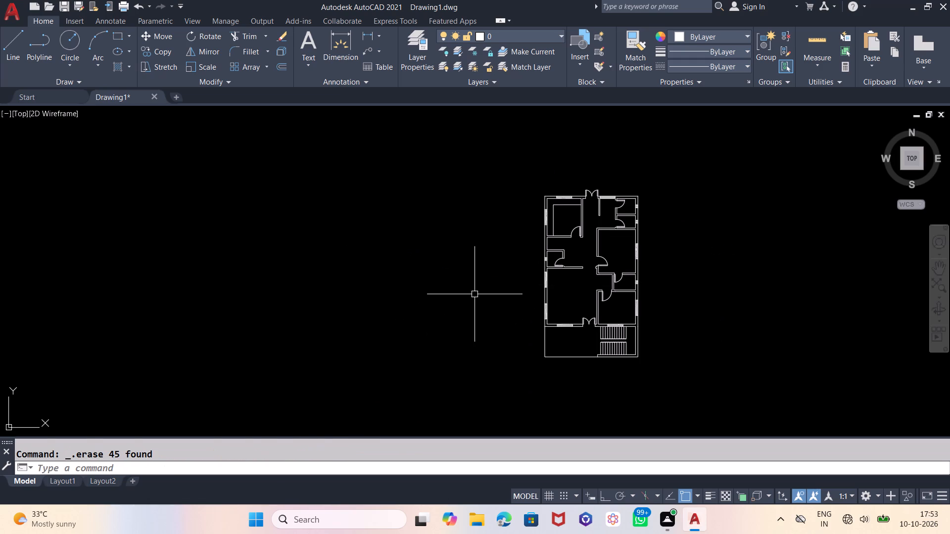
Zoom to the extents of the drawing.
{"action": "key", "text": "z"}
{"action": "key", "text": "Return"}
{"action": "key", "text": "e"}
{"action": "key", "text": "Return"}
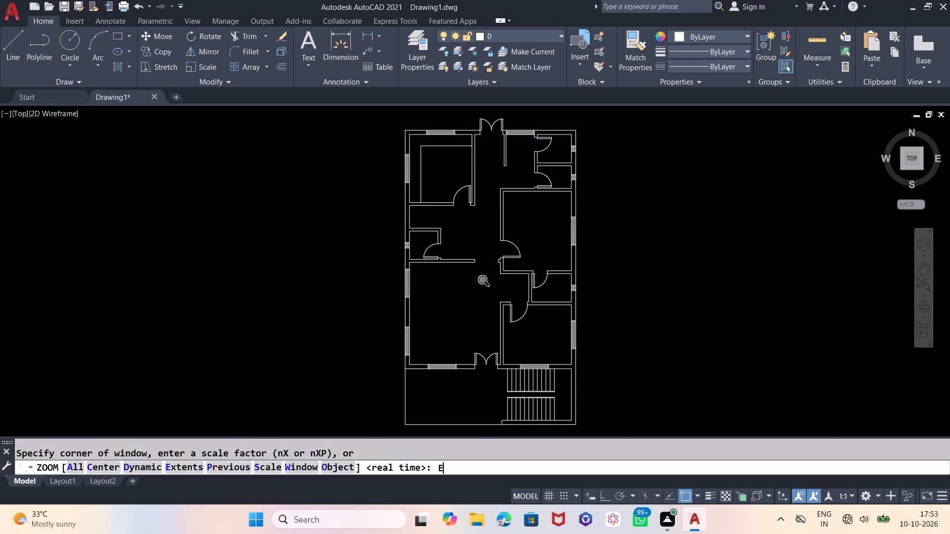
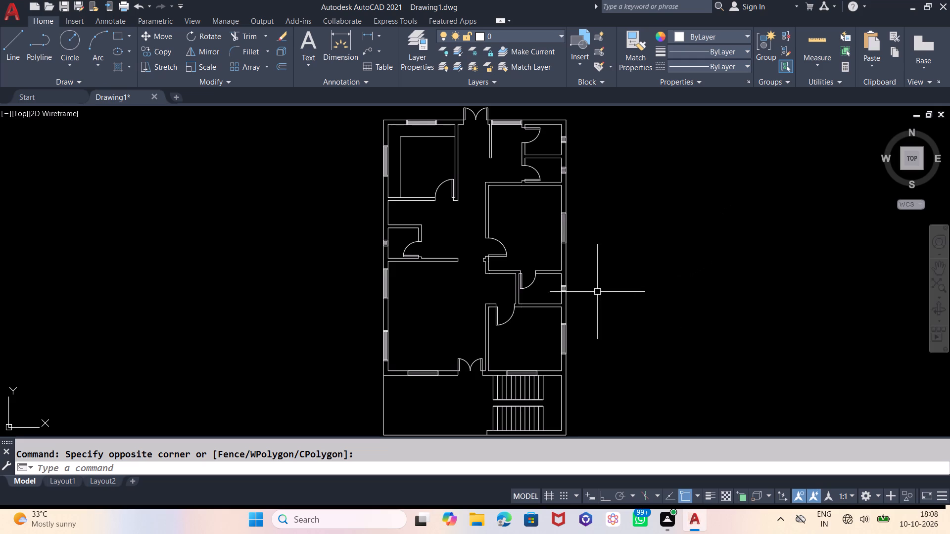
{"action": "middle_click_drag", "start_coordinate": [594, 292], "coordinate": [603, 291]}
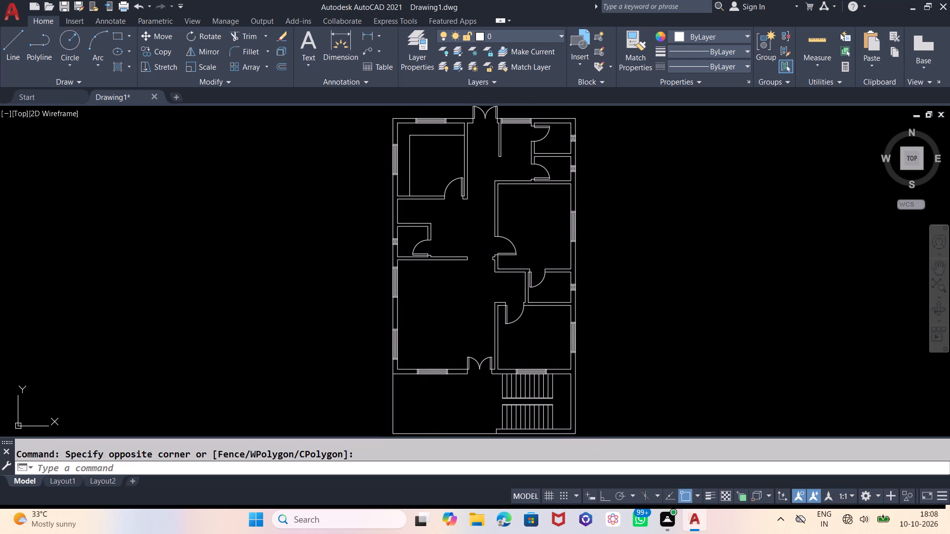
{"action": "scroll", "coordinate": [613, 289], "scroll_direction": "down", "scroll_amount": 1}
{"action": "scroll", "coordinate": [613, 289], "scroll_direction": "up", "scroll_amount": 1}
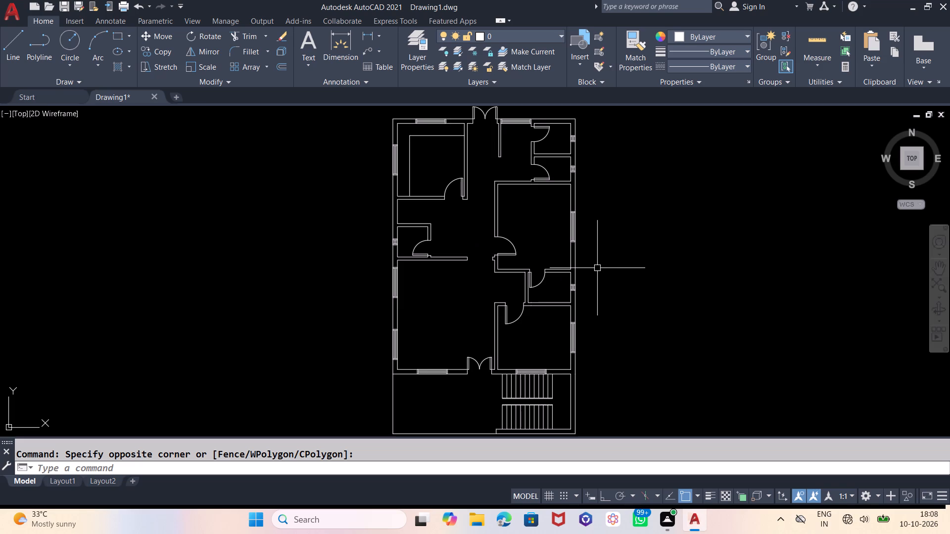
Open DesignCenter and browse to the blocks of Home - Space Planner.dwg in the en-us DesignCenter sample folder.
{"action": "type", "text": "DC"}
{"action": "key", "text": "Return"}
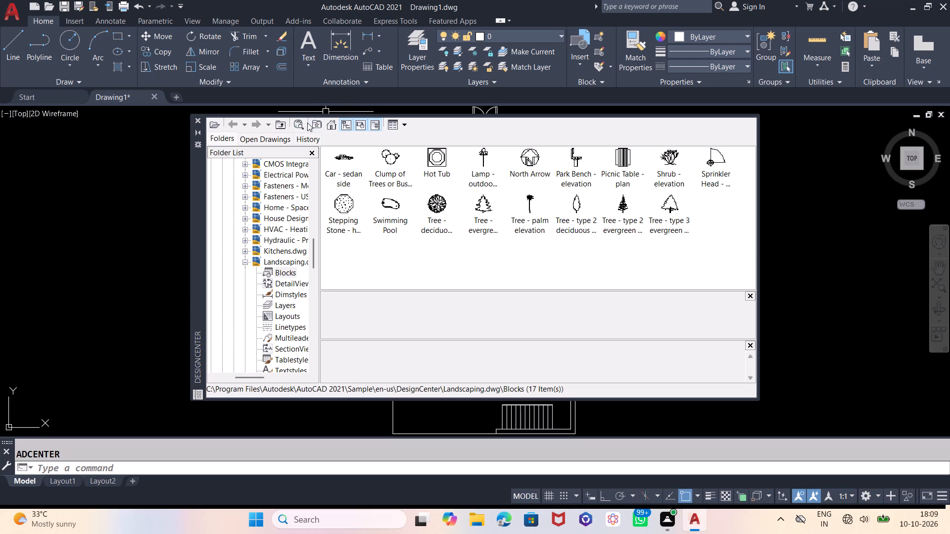
{"action": "left_click", "coordinate": [329, 123]}
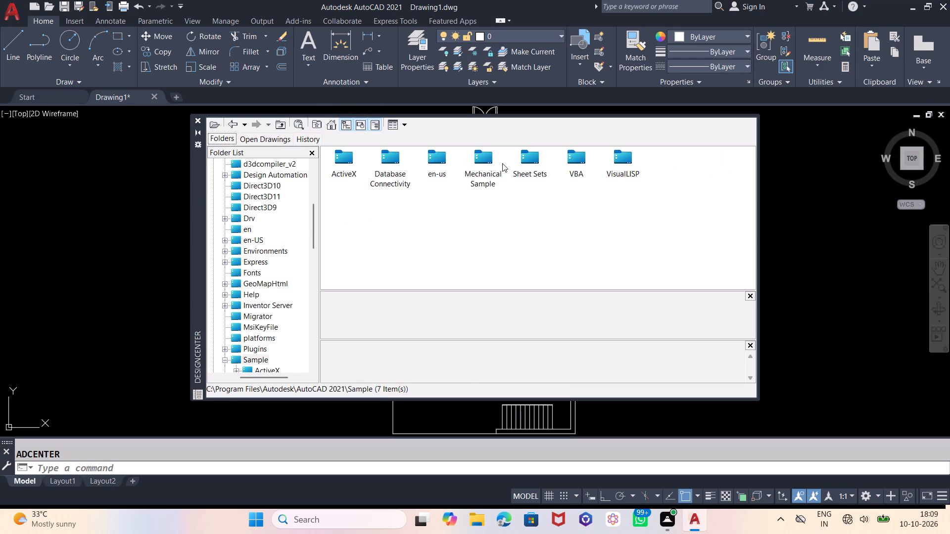
{"action": "double_click", "coordinate": [438, 159]}
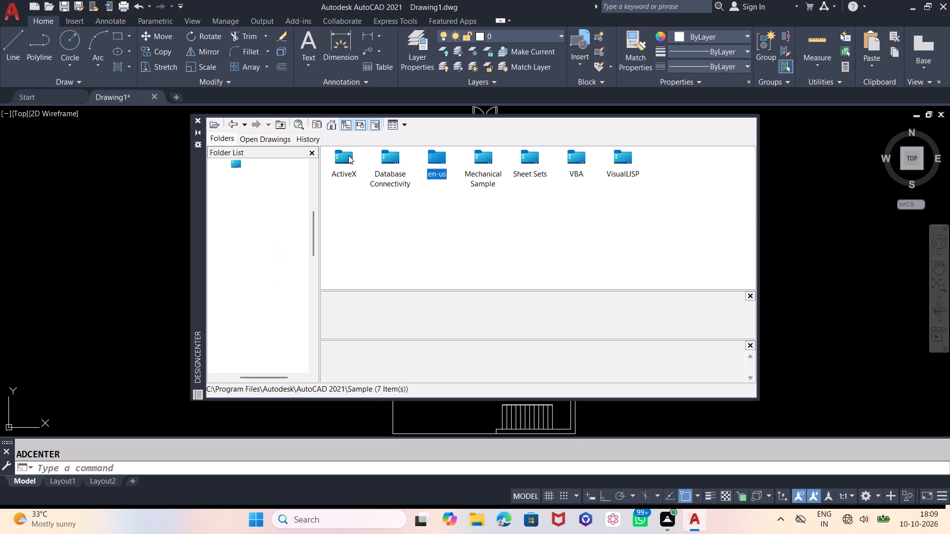
{"action": "double_click", "coordinate": [348, 155]}
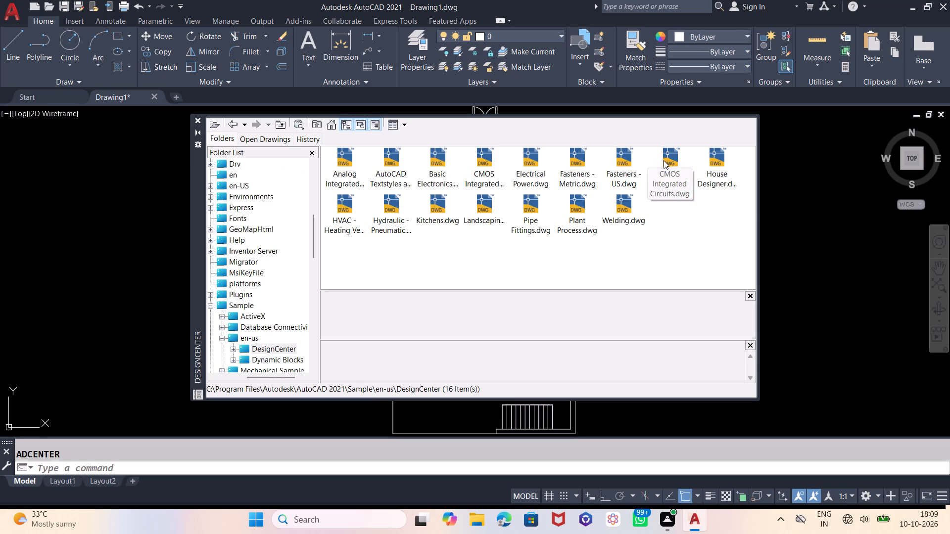
{"action": "double_click", "coordinate": [665, 158]}
{"action": "double_click", "coordinate": [345, 160]}
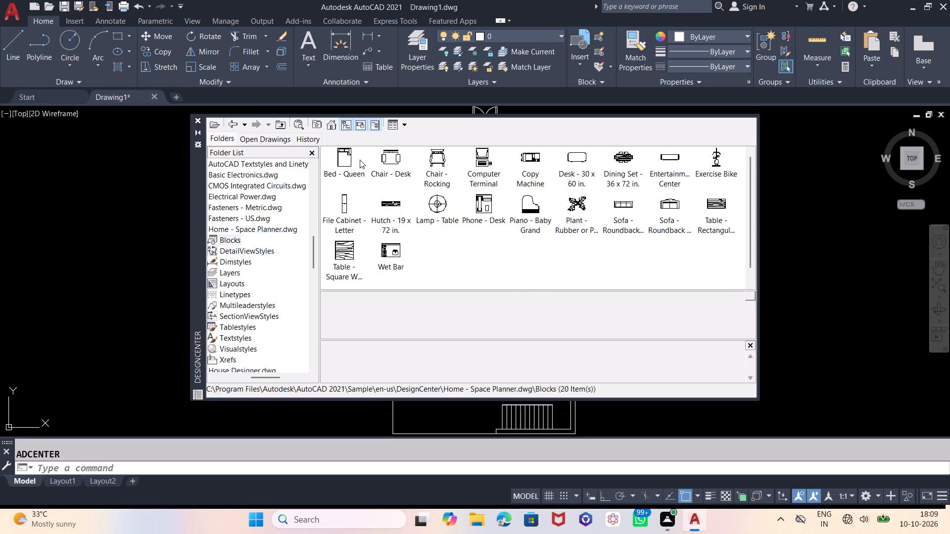
Insert the Bed - Queen, Dining Set - 36 x 72 in., Sofa - Roundback 7 ft. and Desk - 30 x 60 in. blocks west of the plan.
{"action": "left_click_drag", "start_coordinate": [347, 159], "coordinate": [100, 153]}
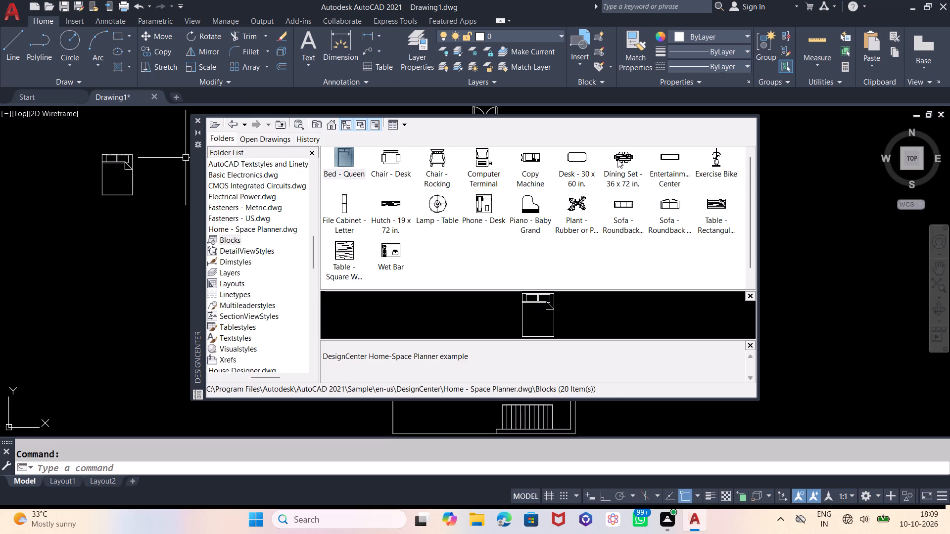
{"action": "left_click_drag", "start_coordinate": [619, 153], "coordinate": [45, 166]}
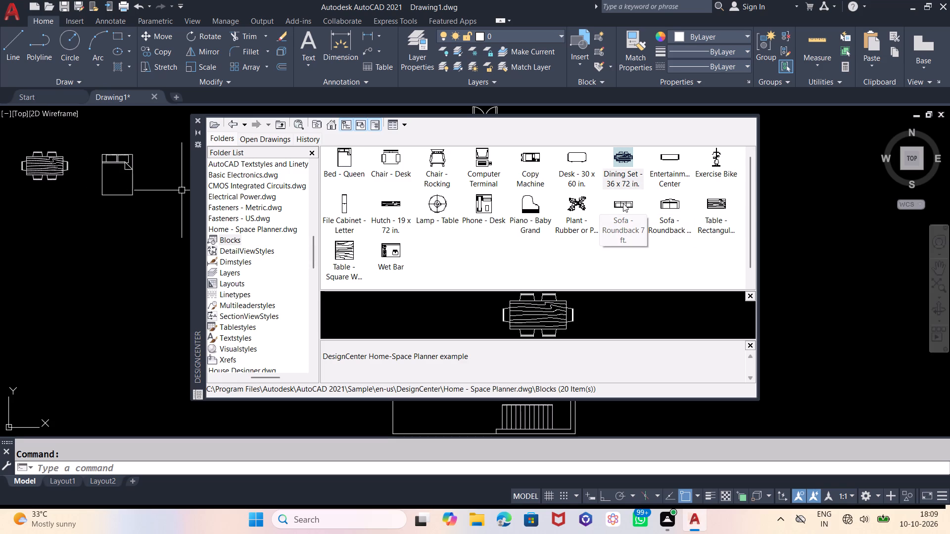
{"action": "left_click_drag", "start_coordinate": [623, 203], "coordinate": [81, 220]}
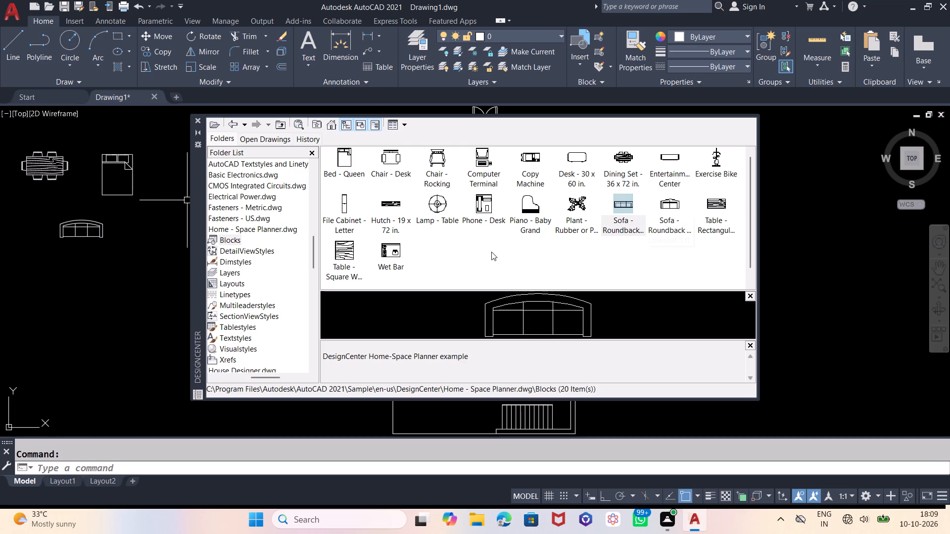
{"action": "middle_click_drag", "start_coordinate": [491, 250], "coordinate": [489, 261]}
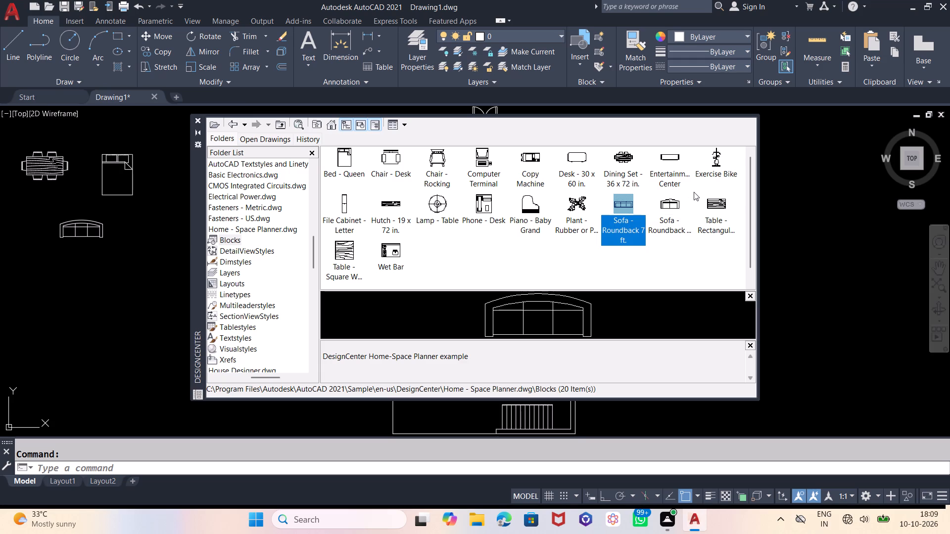
{"action": "left_click_drag", "start_coordinate": [573, 156], "coordinate": [12, 199]}
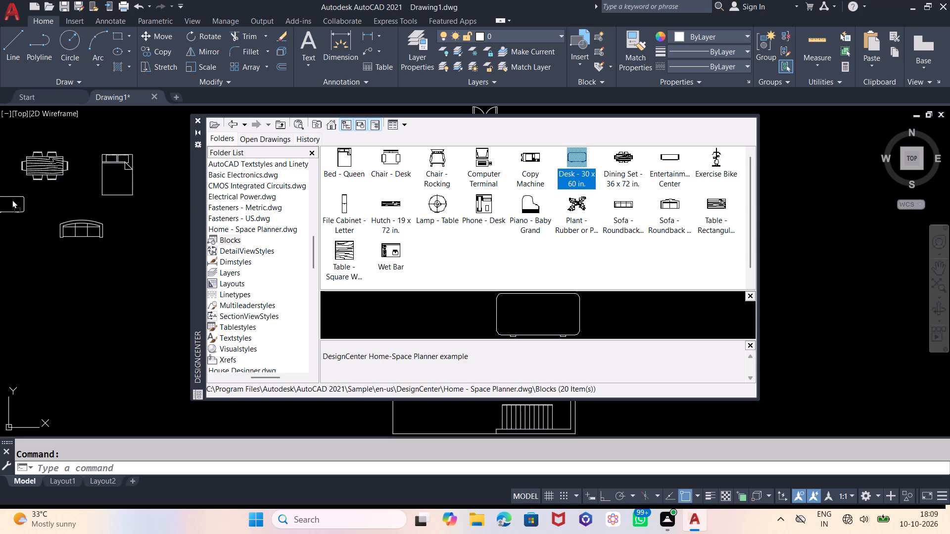
{"action": "left_click_drag", "start_coordinate": [12, 199], "coordinate": [30, 204]}
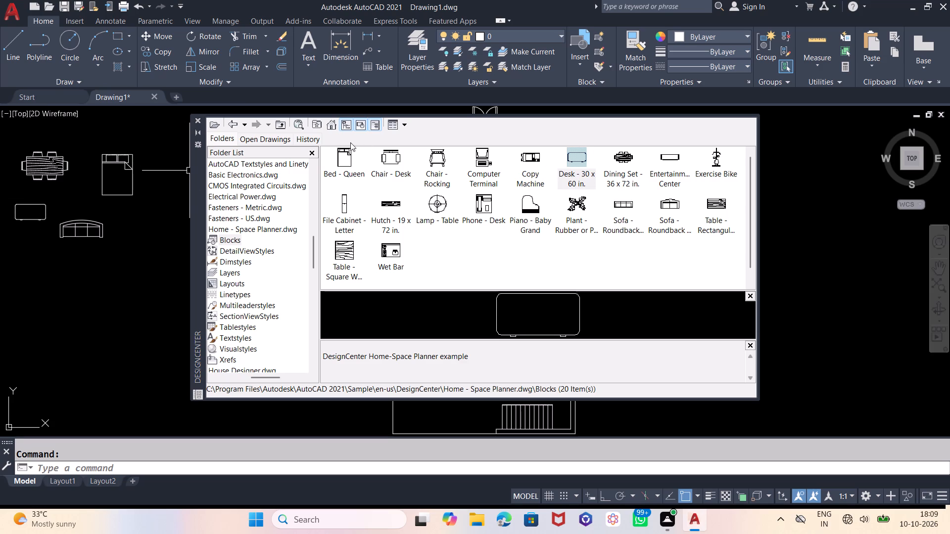
Insert the Toilet - top block from House Designer.dwg into the empty space east of the floor plan.
{"action": "left_click", "coordinate": [232, 124]}
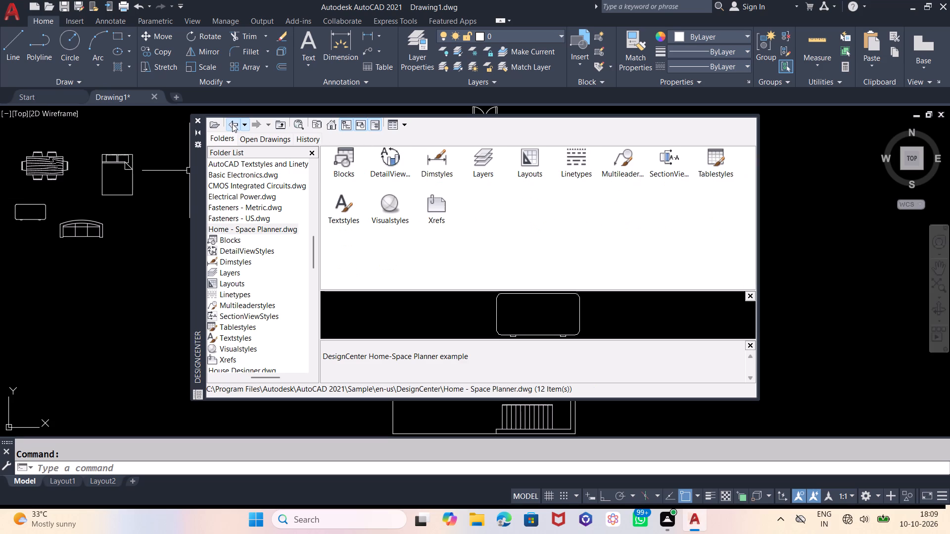
{"action": "left_click", "coordinate": [232, 124]}
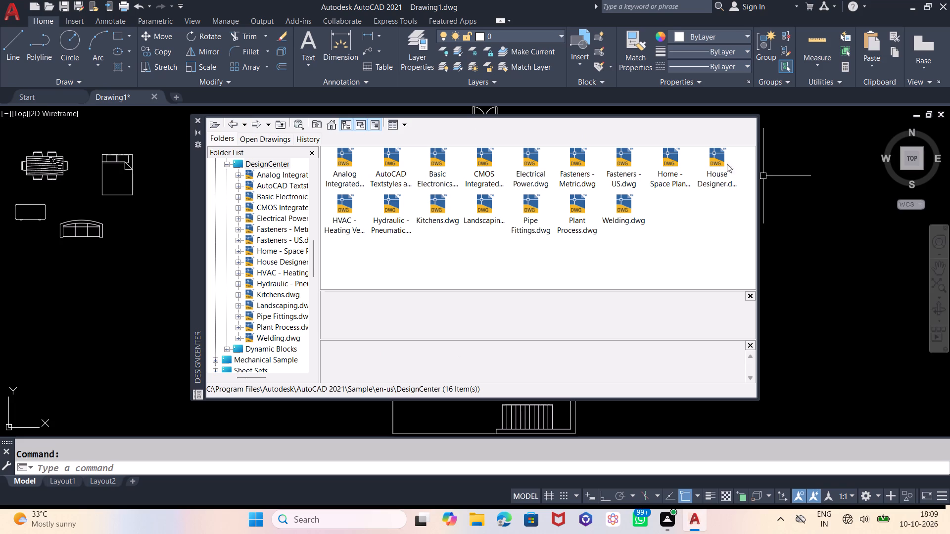
{"action": "double_click", "coordinate": [716, 160]}
{"action": "double_click", "coordinate": [338, 157]}
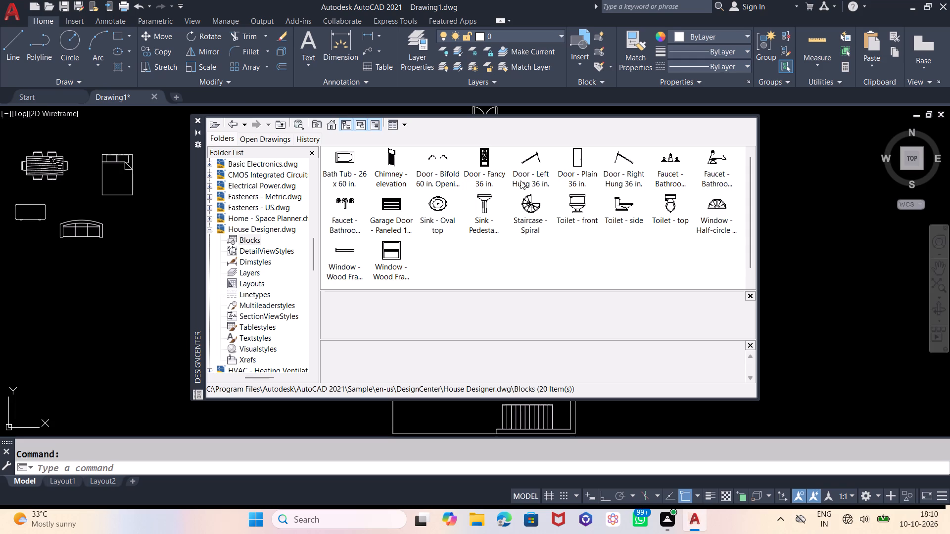
{"action": "left_click_drag", "start_coordinate": [669, 200], "coordinate": [806, 182]}
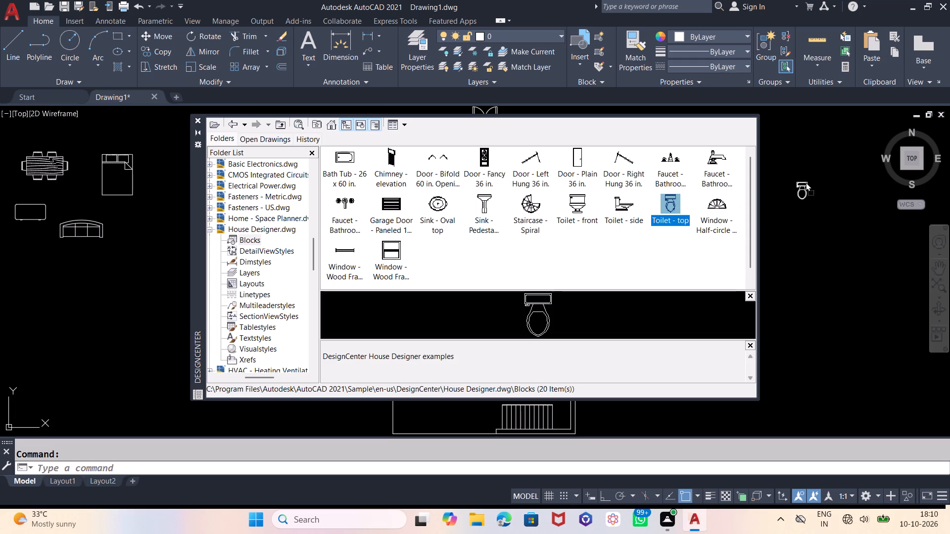
{"action": "left_click_drag", "start_coordinate": [806, 182], "coordinate": [809, 181]}
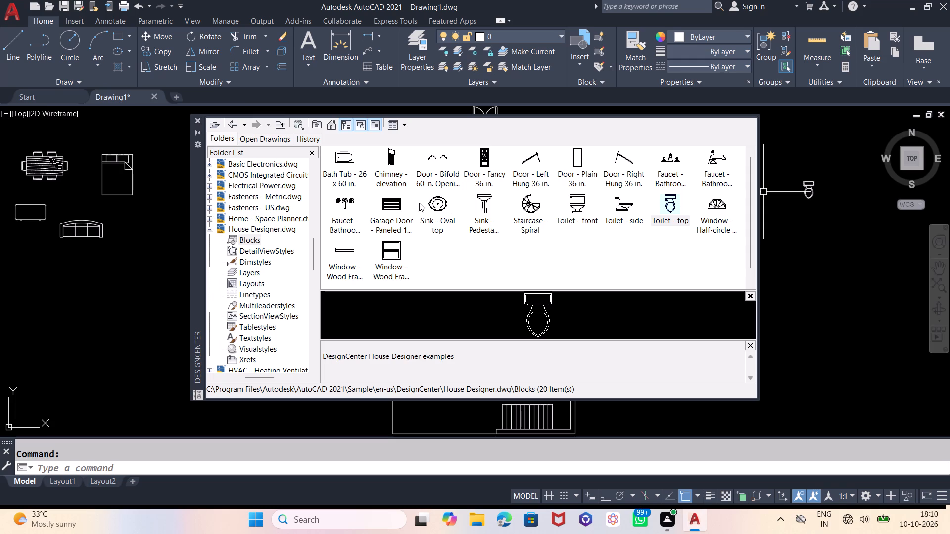
Insert the Range-Oven - 30 in top and Sink-double - 36 in top blocks from Kitchens.dwg east of the plan, and close DesignCenter.
{"action": "left_click", "coordinate": [231, 117]}
{"action": "left_click", "coordinate": [231, 122]}
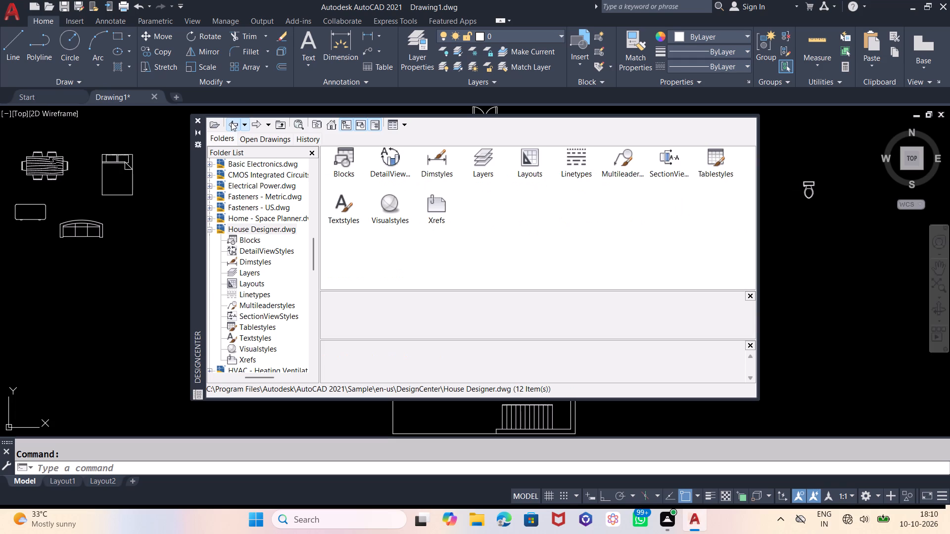
{"action": "left_click", "coordinate": [231, 122]}
{"action": "left_click", "coordinate": [237, 125]}
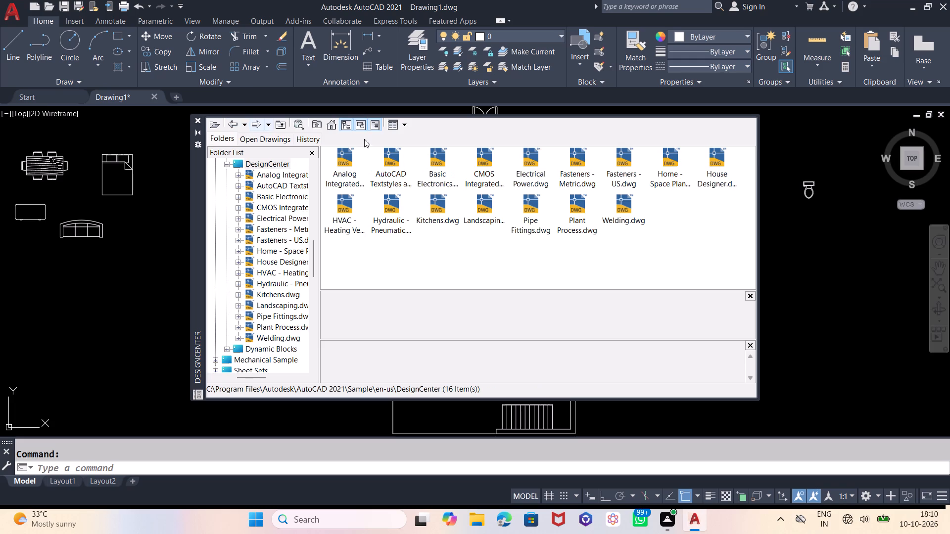
{"action": "double_click", "coordinate": [430, 203]}
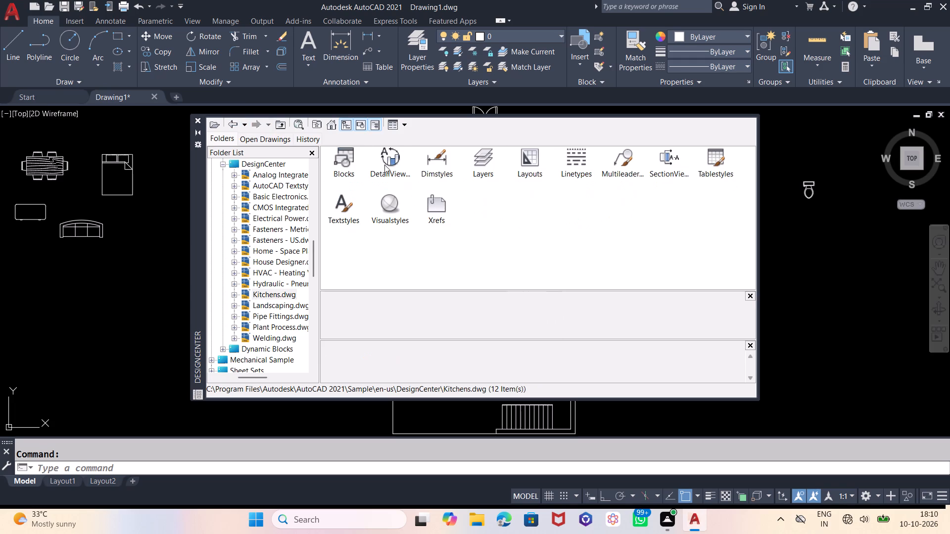
{"action": "double_click", "coordinate": [350, 163]}
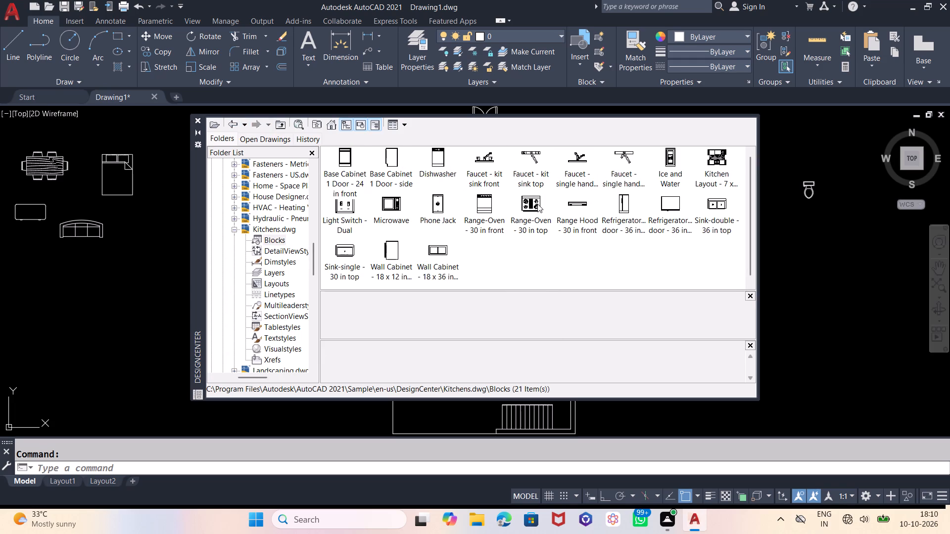
{"action": "left_click_drag", "start_coordinate": [536, 203], "coordinate": [816, 266]}
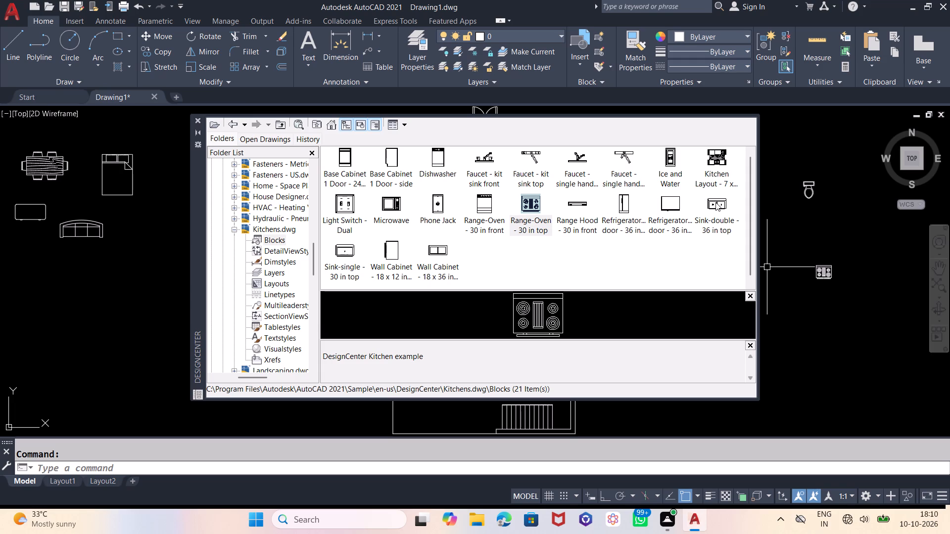
{"action": "left_click_drag", "start_coordinate": [715, 202], "coordinate": [846, 312]}
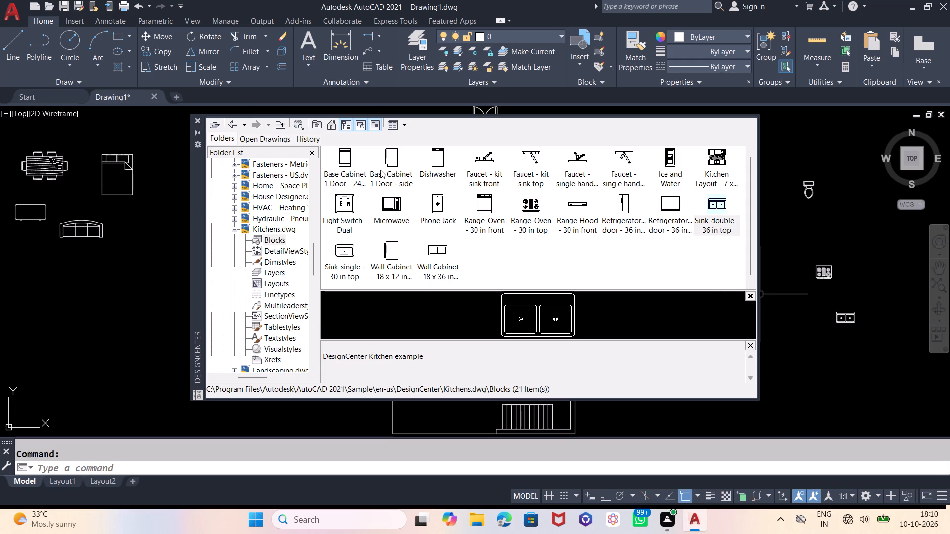
{"action": "left_click", "coordinate": [196, 118]}
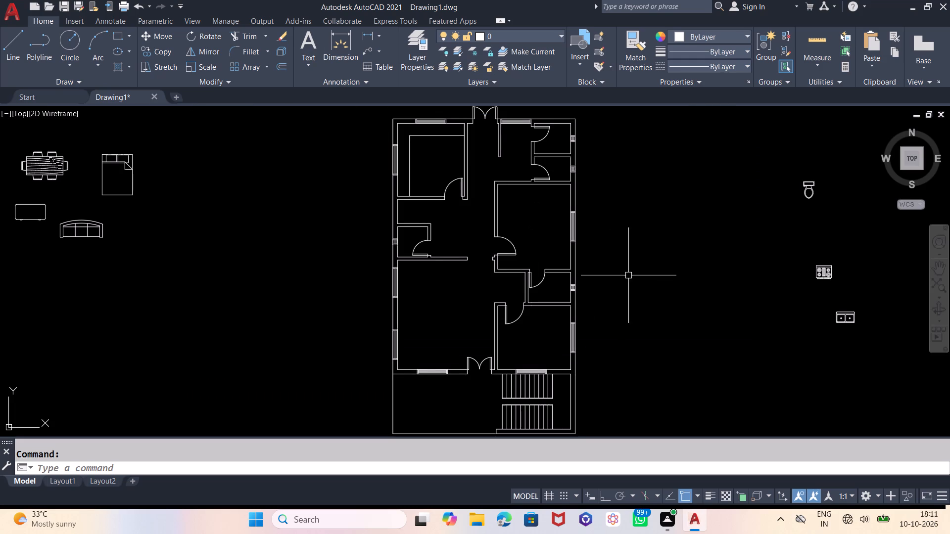
Move the queen bed east, into the empty space between the other loose furniture and the floor plan.
{"action": "middle_click_drag", "start_coordinate": [351, 249], "coordinate": [476, 253]}
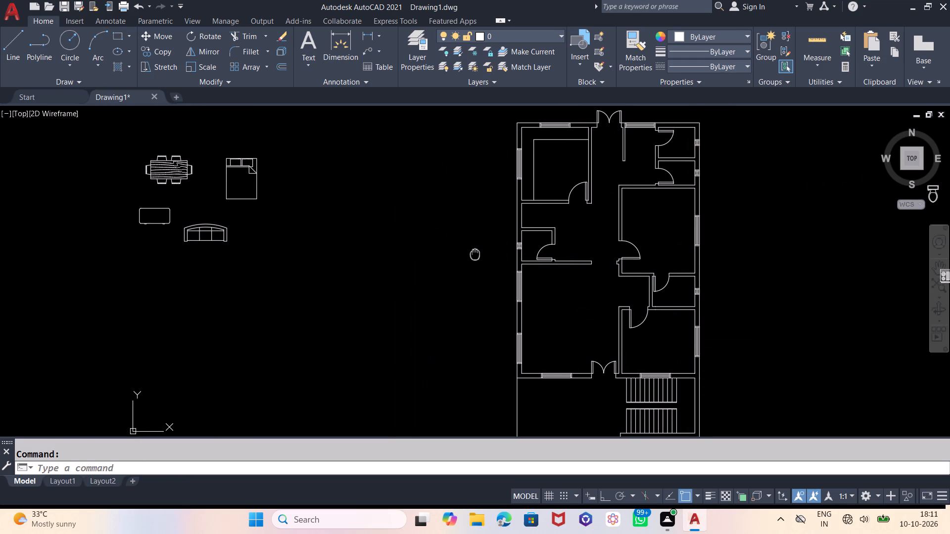
{"action": "middle_click_drag", "start_coordinate": [476, 253], "coordinate": [481, 245]}
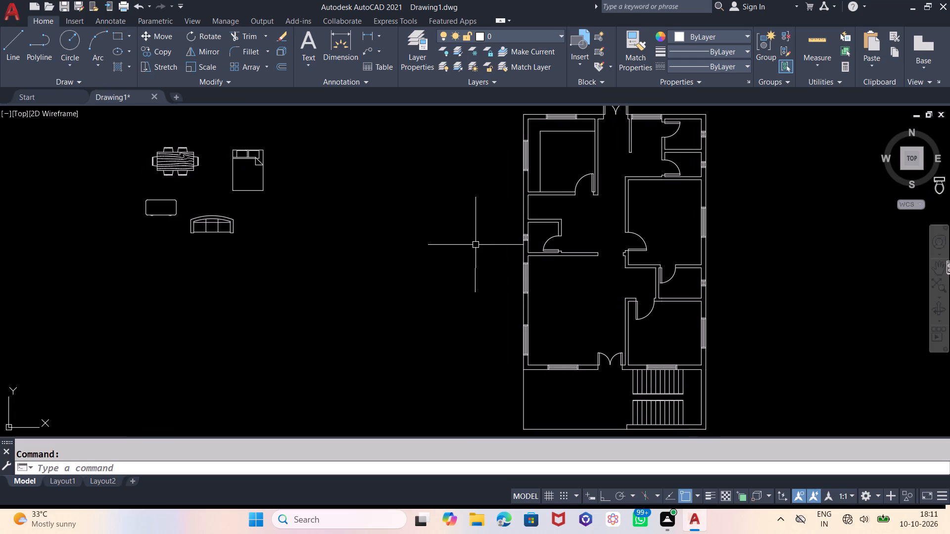
{"action": "left_click", "coordinate": [247, 158]}
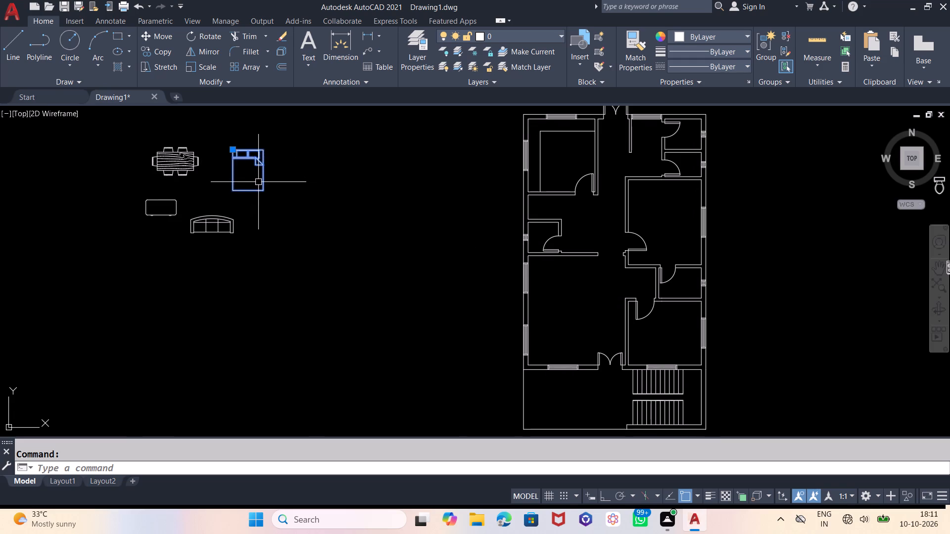
{"action": "key", "text": "m"}
{"action": "key", "text": "Return"}
{"action": "left_click", "coordinate": [317, 258]}
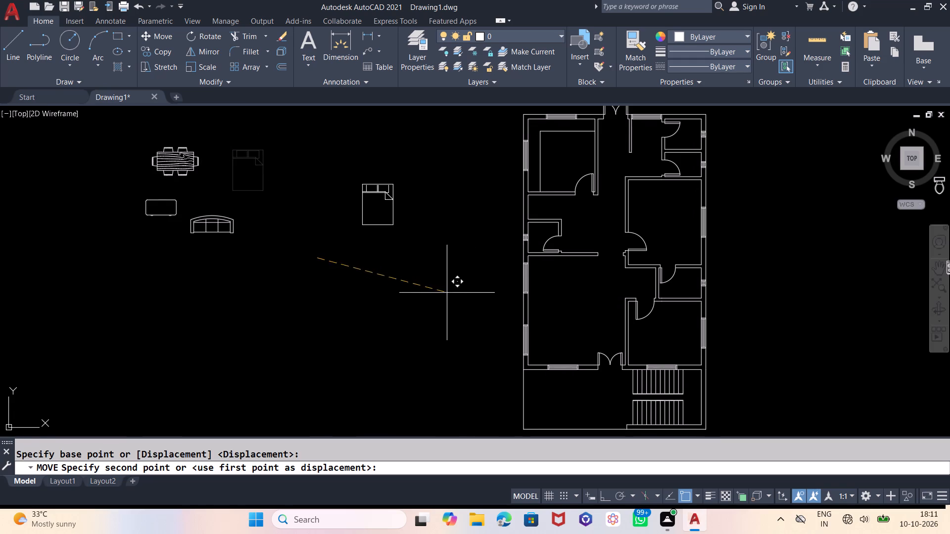
{"action": "left_click", "coordinate": [452, 289]}
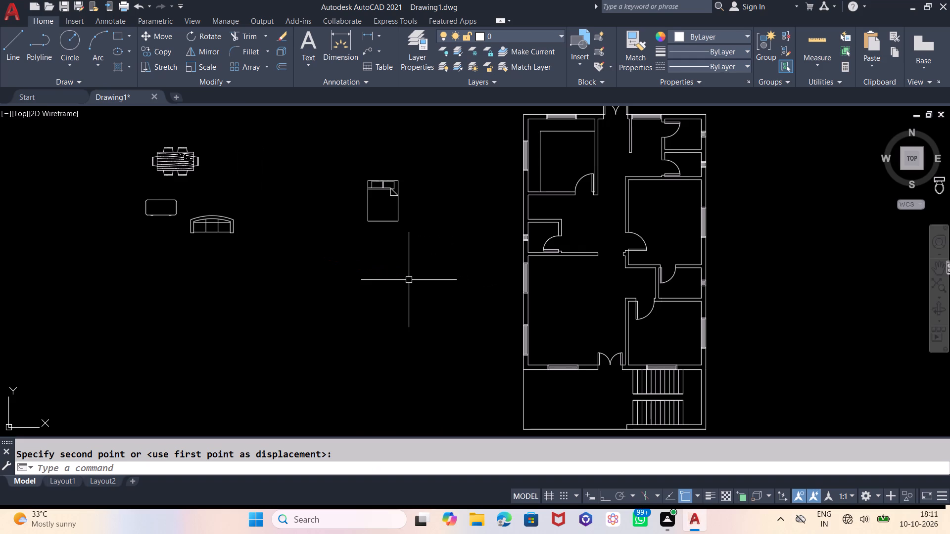
{"action": "key", "text": "Escape"}
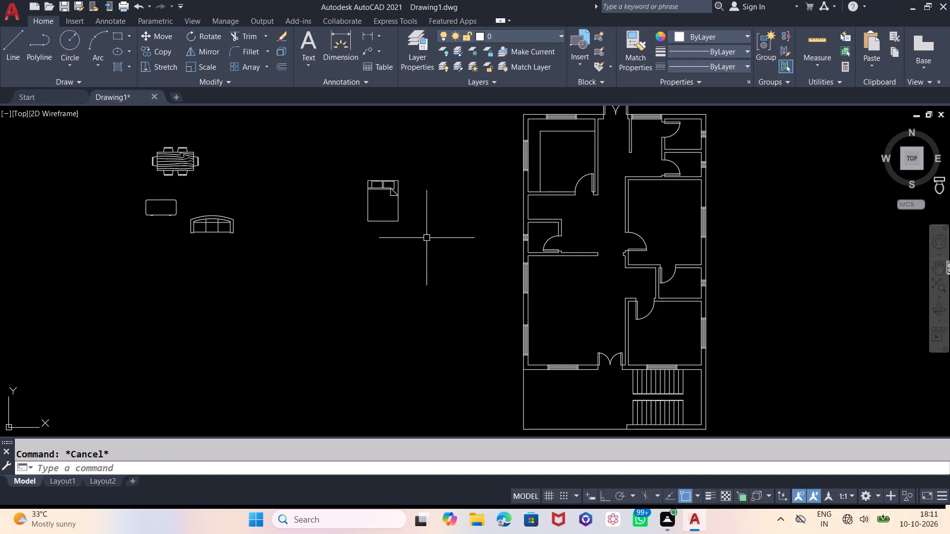
Copy the queen bed once into the empty space just south of the original.
{"action": "left_click_drag", "start_coordinate": [422, 164], "coordinate": [406, 178]}
{"action": "left_click", "coordinate": [327, 245]}
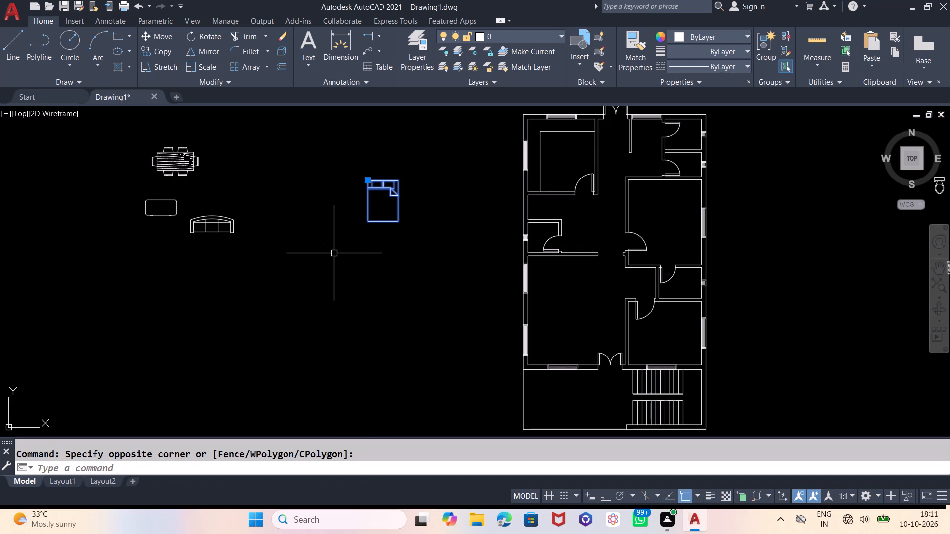
{"action": "type", "text": "CP"}
{"action": "key", "text": "Return"}
{"action": "left_click", "coordinate": [337, 275]}
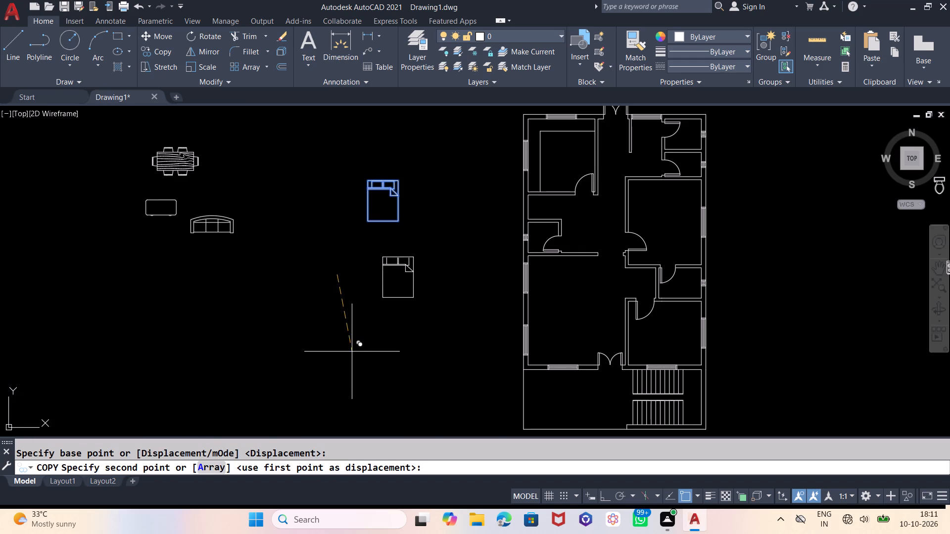
{"action": "left_click", "coordinate": [352, 352]}
{"action": "key", "text": "Escape"}
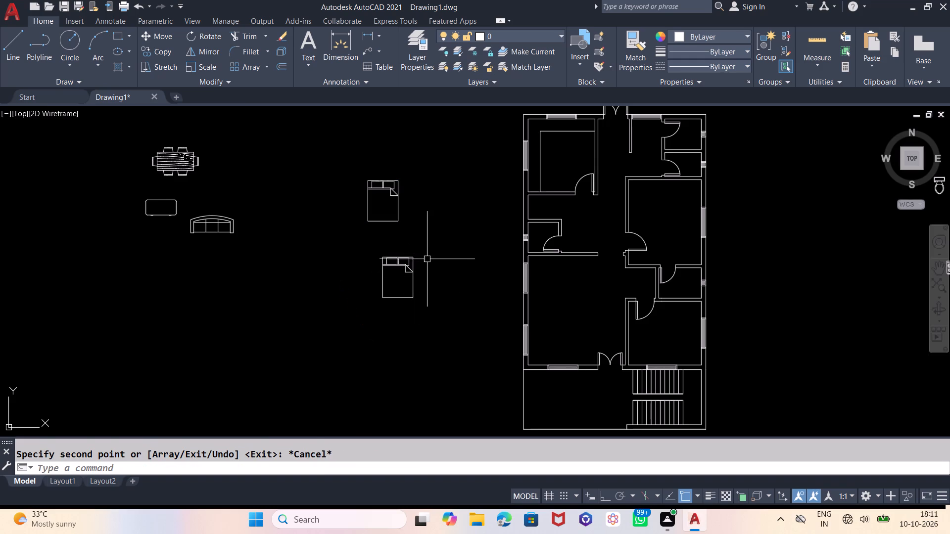
Move the copied queen bed into the bedroom in the middle of the plan's east side, headboard near the north wall.
{"action": "left_click", "coordinate": [428, 244]}
{"action": "left_click", "coordinate": [362, 302]}
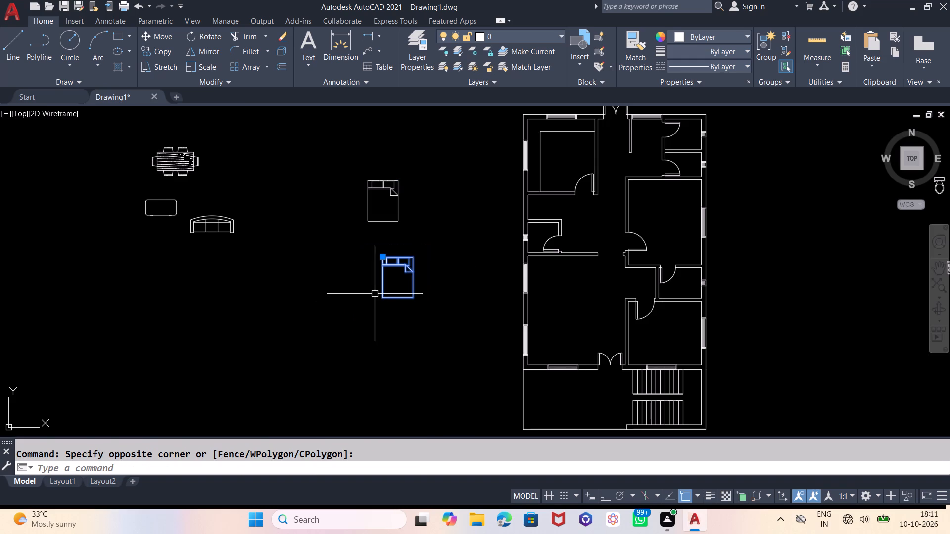
{"action": "key", "text": "m"}
{"action": "key", "text": "Return"}
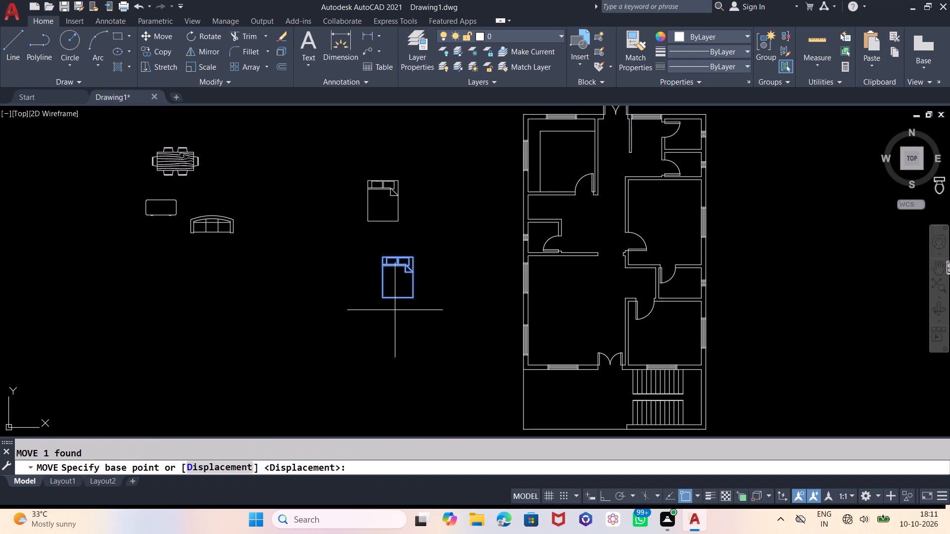
{"action": "left_click", "coordinate": [396, 306]}
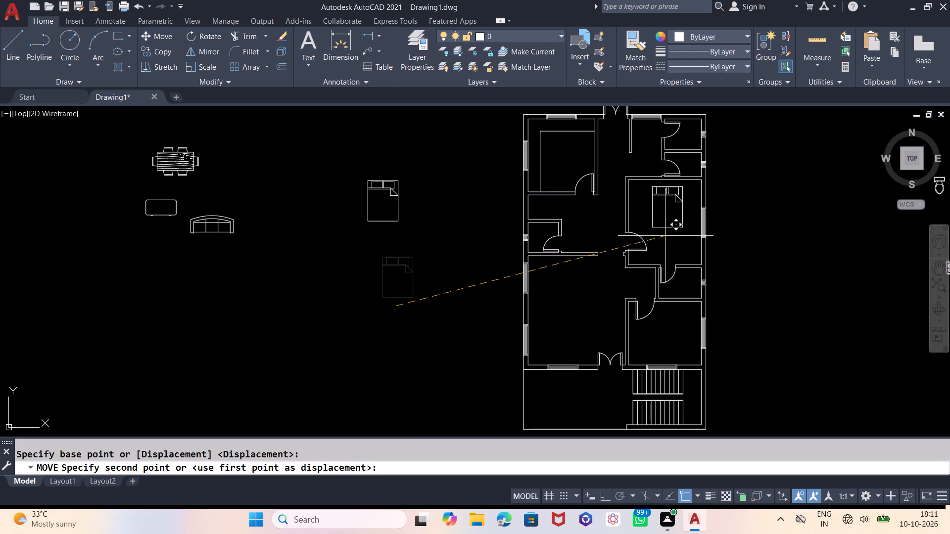
{"action": "left_click", "coordinate": [665, 231]}
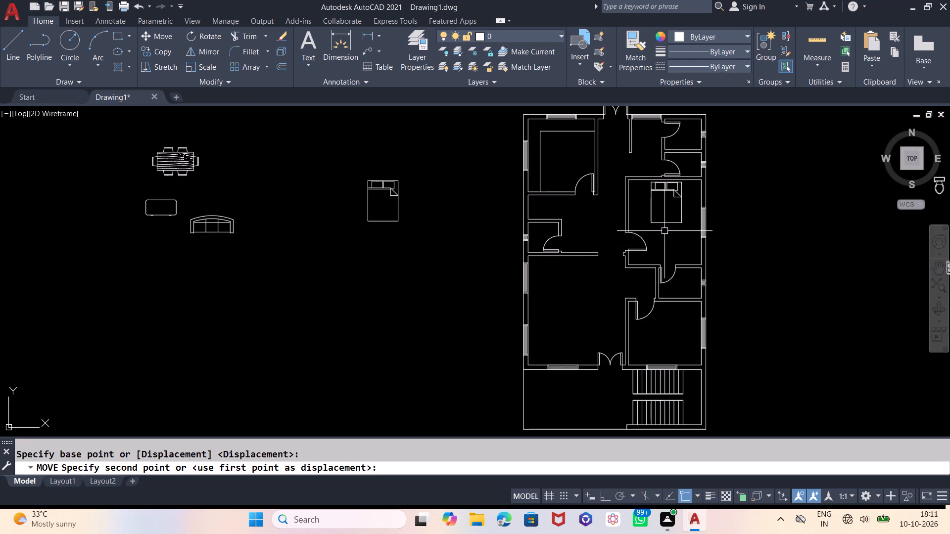
With Ortho on, rotate the remaining loose queen bed 270° so that its headboard faces east.
{"action": "left_click_drag", "start_coordinate": [406, 169], "coordinate": [401, 184]}
{"action": "left_click", "coordinate": [341, 249]}
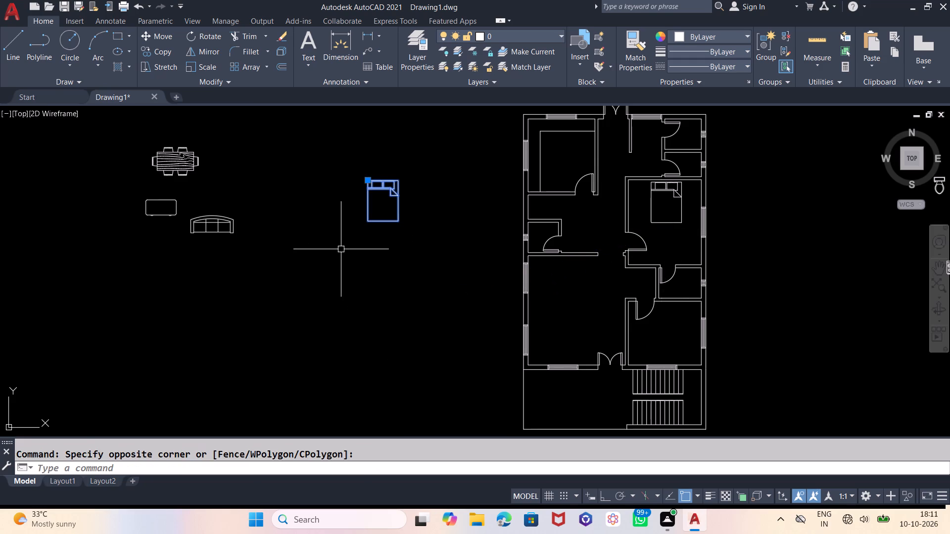
{"action": "type", "text": "RO"}
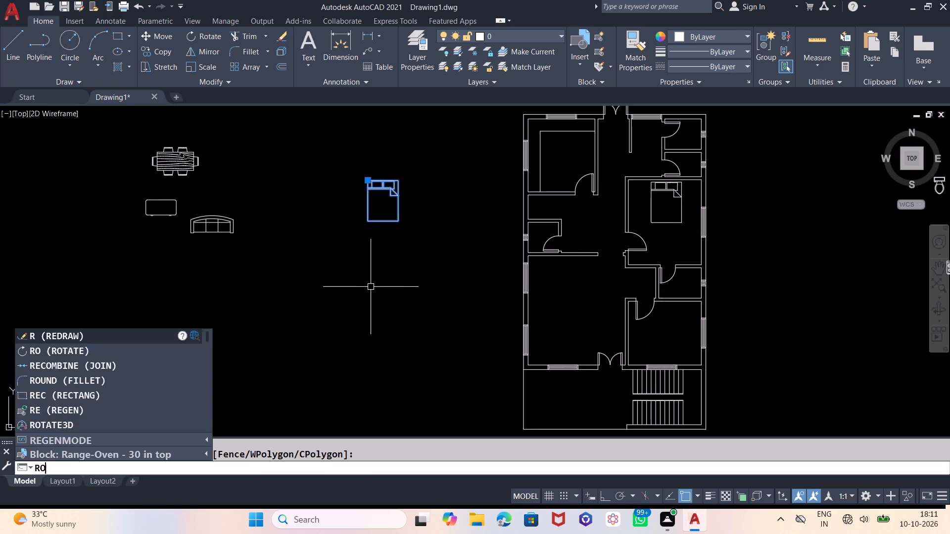
{"action": "key", "text": "Return"}
{"action": "key", "text": "F8"}
{"action": "left_click", "coordinate": [373, 288]}
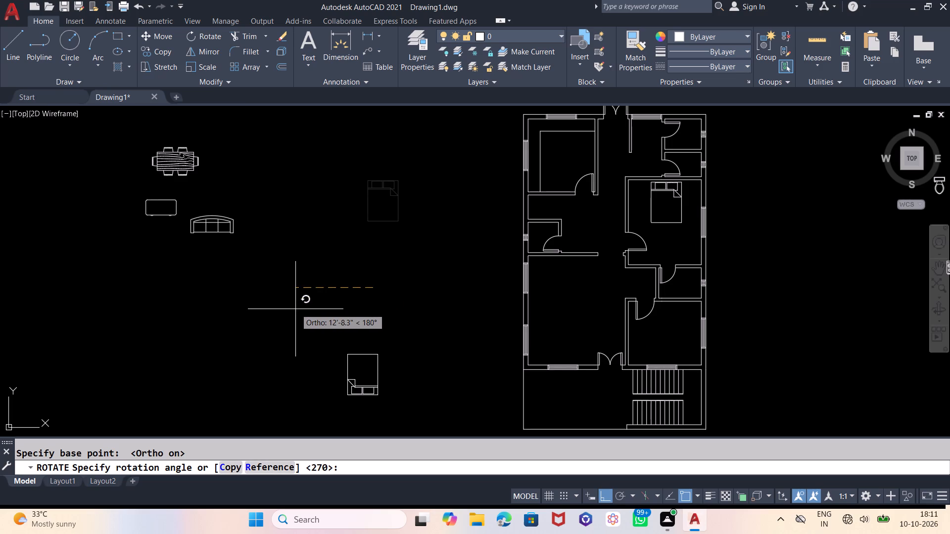
{"action": "left_click", "coordinate": [297, 372]}
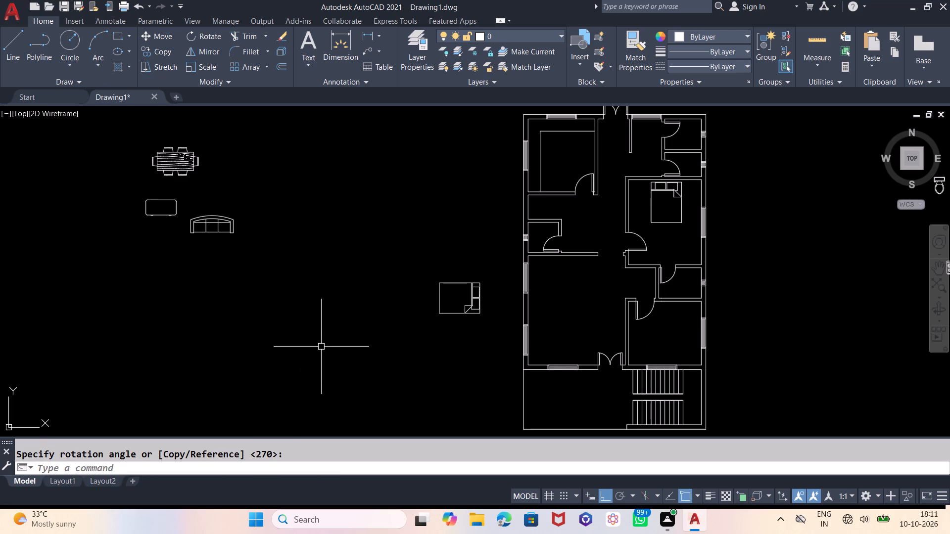
Rotate the sofa 90° so that its curved back faces west.
{"action": "middle_click_drag", "start_coordinate": [297, 311], "coordinate": [344, 310]}
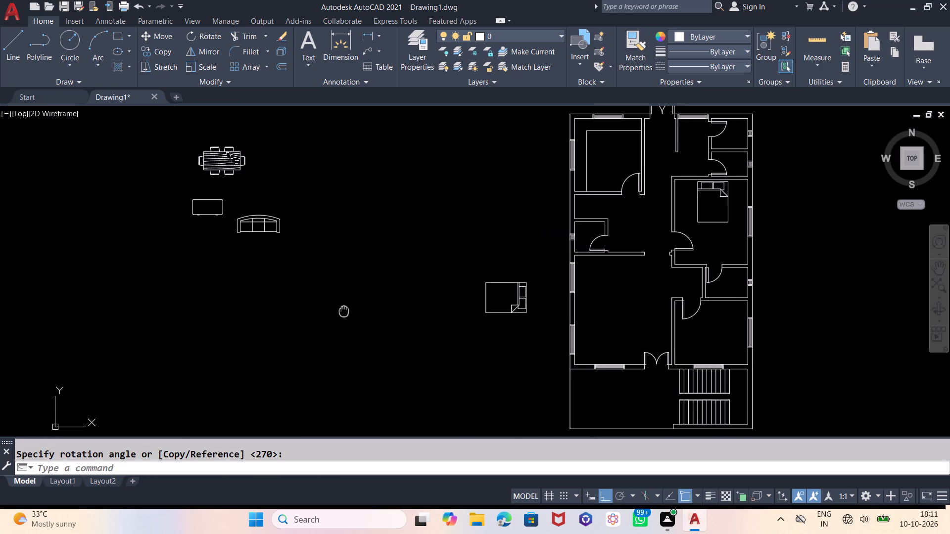
{"action": "middle_click_drag", "start_coordinate": [344, 310], "coordinate": [344, 313]}
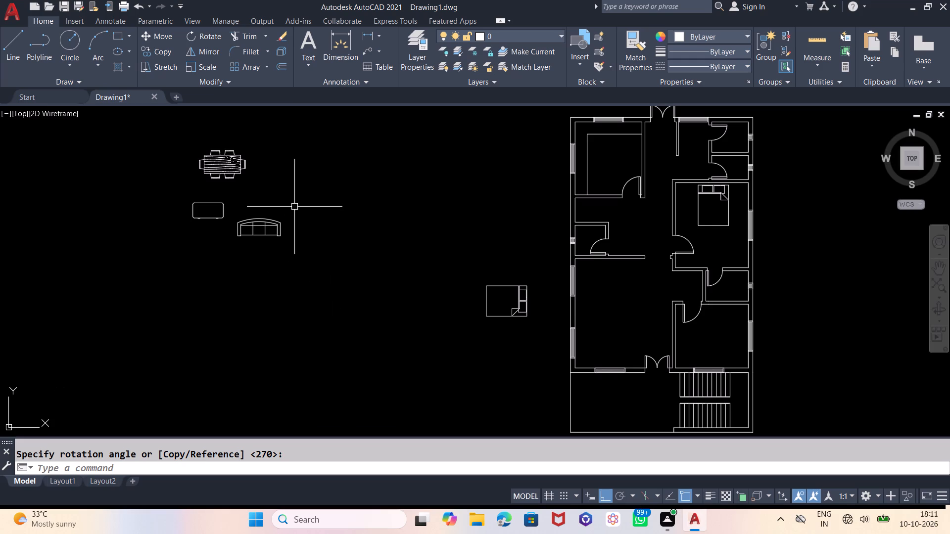
{"action": "left_click", "coordinate": [286, 210]}
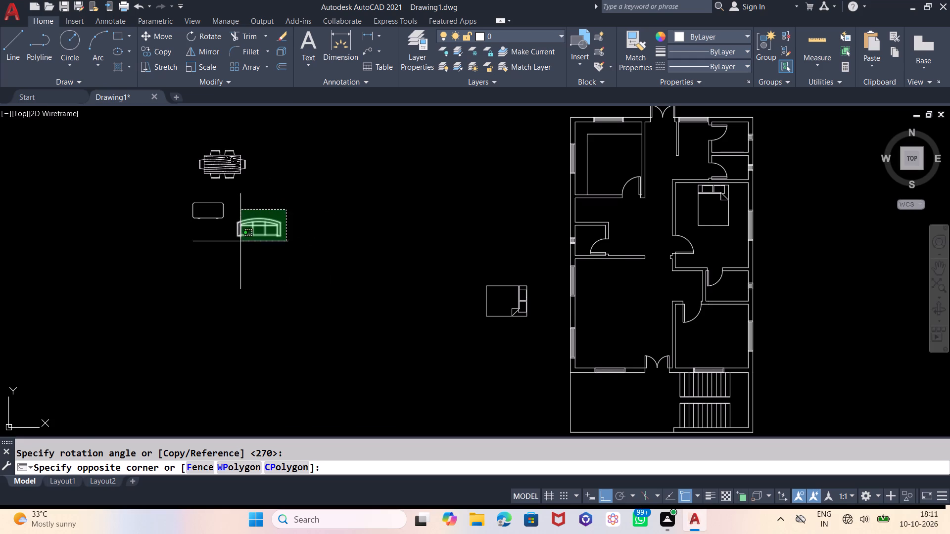
{"action": "left_click", "coordinate": [228, 253]}
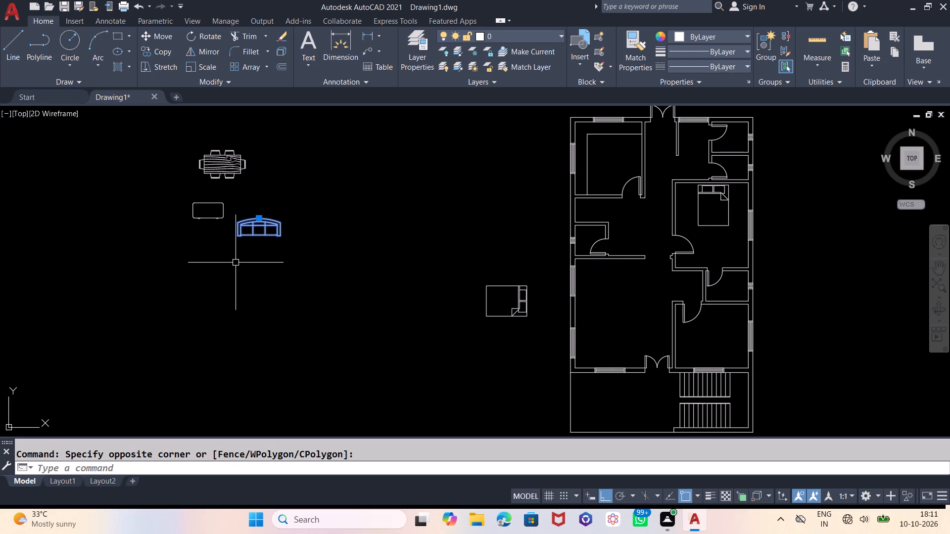
{"action": "type", "text": "RO"}
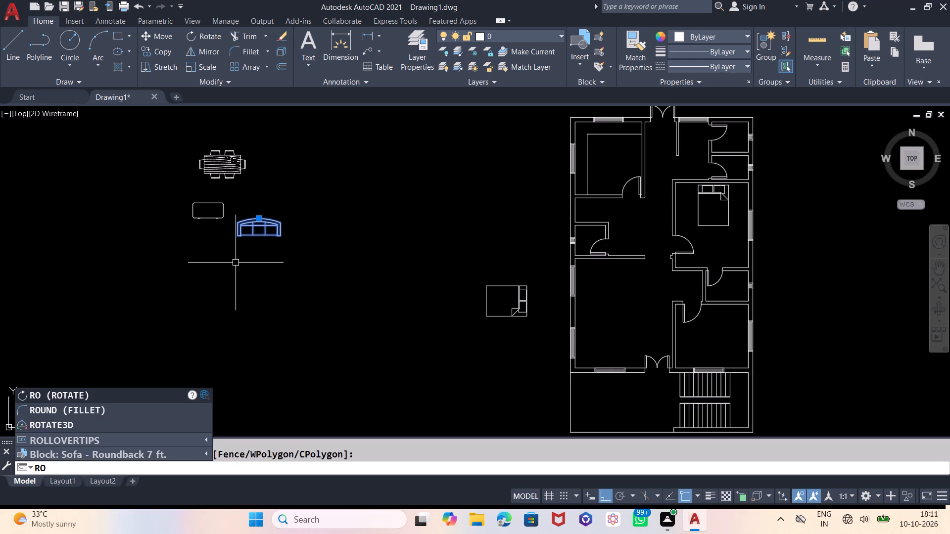
{"action": "key", "text": "Return"}
{"action": "left_click", "coordinate": [236, 263]}
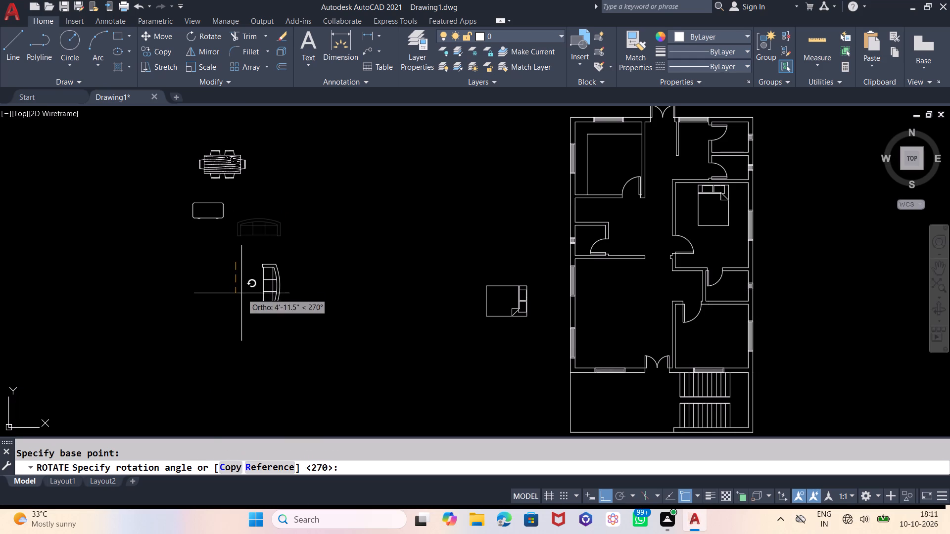
{"action": "left_click", "coordinate": [293, 181]}
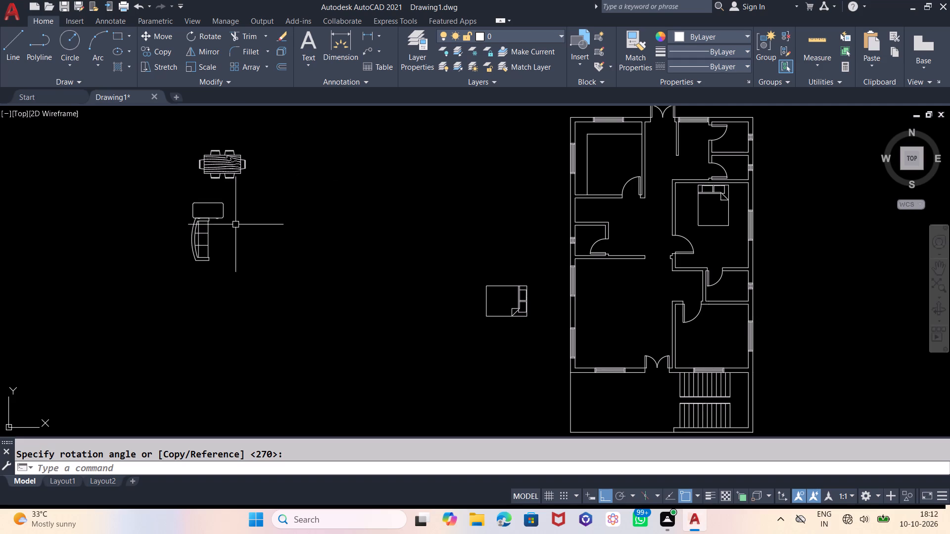
Move the desk about 20'-6" due east, clear of the rotated sofa.
{"action": "left_click", "coordinate": [225, 206]}
{"action": "key", "text": "m"}
{"action": "key", "text": "Return"}
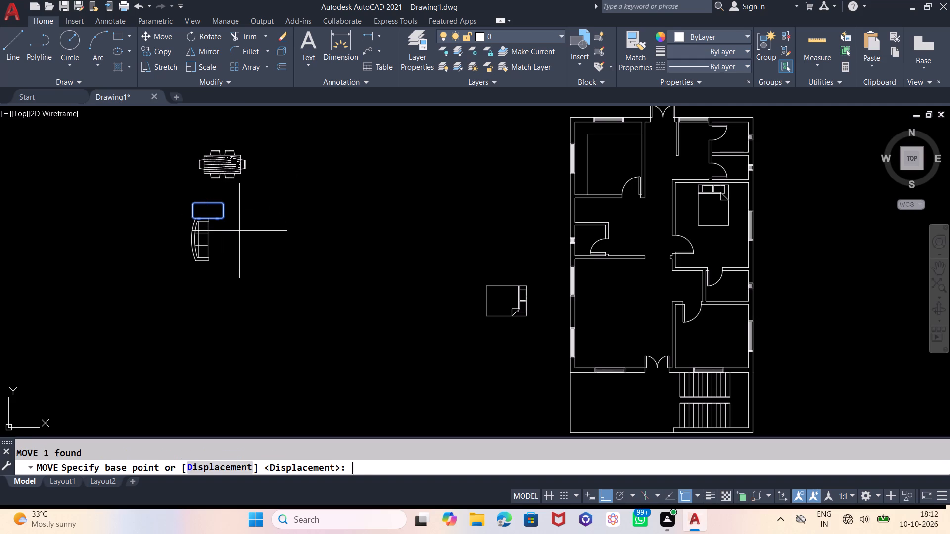
{"action": "left_click", "coordinate": [239, 235]}
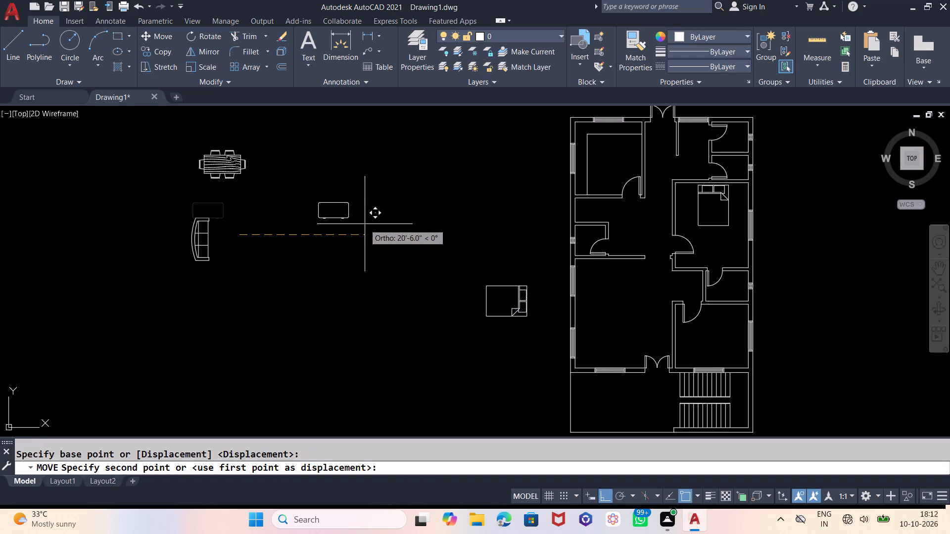
{"action": "left_click", "coordinate": [365, 224]}
Rotate the desk 270° so that its long side runs north-south.
{"action": "type", "text": "RO"}
{"action": "key", "text": "Return"}
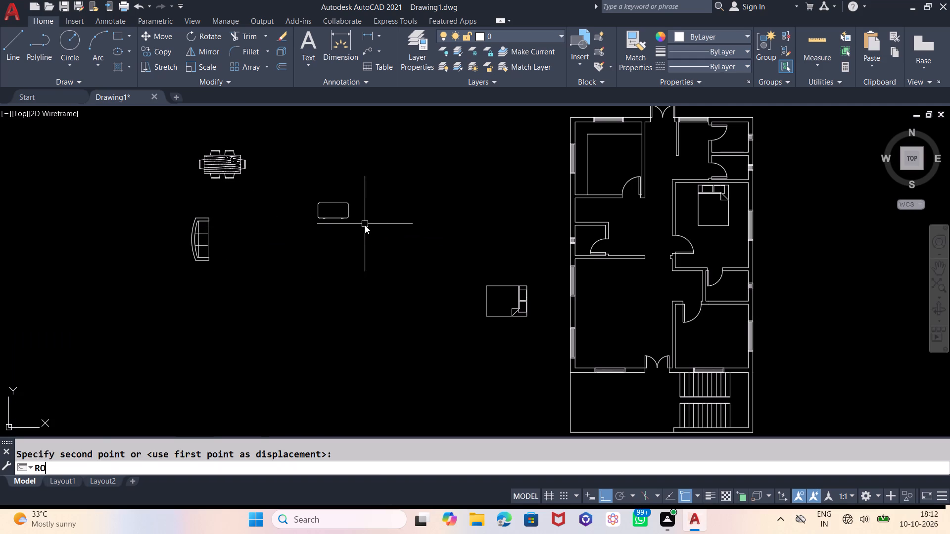
{"action": "left_click", "coordinate": [341, 202]}
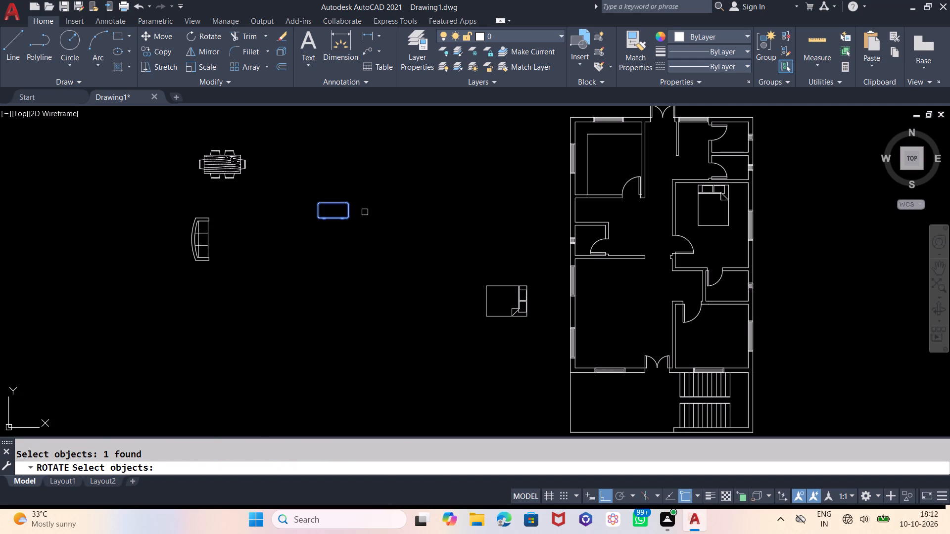
{"action": "key", "text": "Return"}
{"action": "left_click", "coordinate": [365, 212]}
{"action": "left_click", "coordinate": [365, 247]}
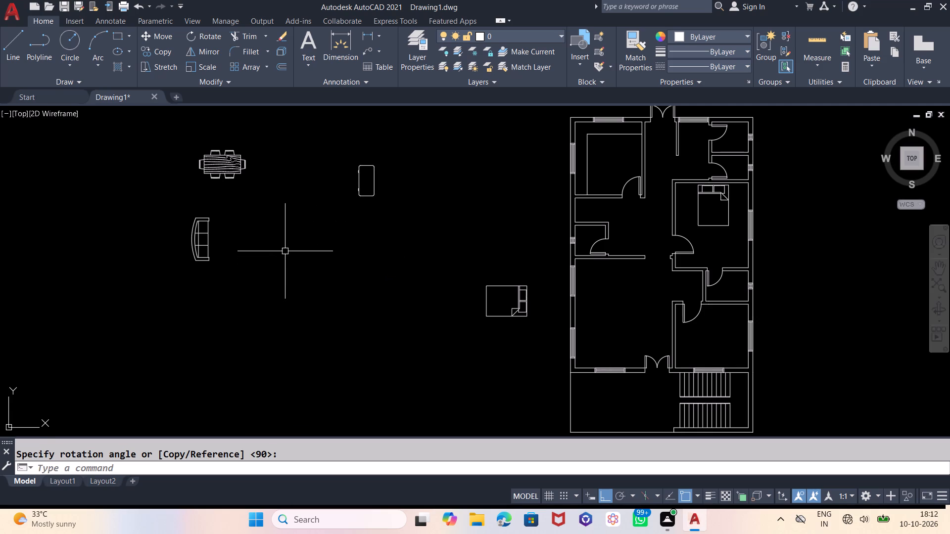
Scale the dining set down to about two thirds of its size.
{"action": "left_click", "coordinate": [226, 170]}
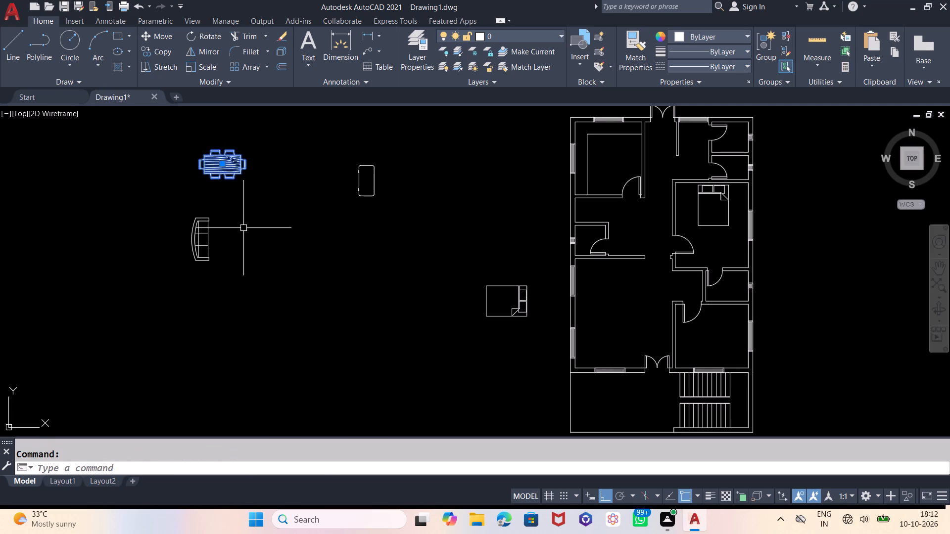
{"action": "type", "text": "SC"}
{"action": "key", "text": "Return"}
{"action": "left_click", "coordinate": [243, 217]}
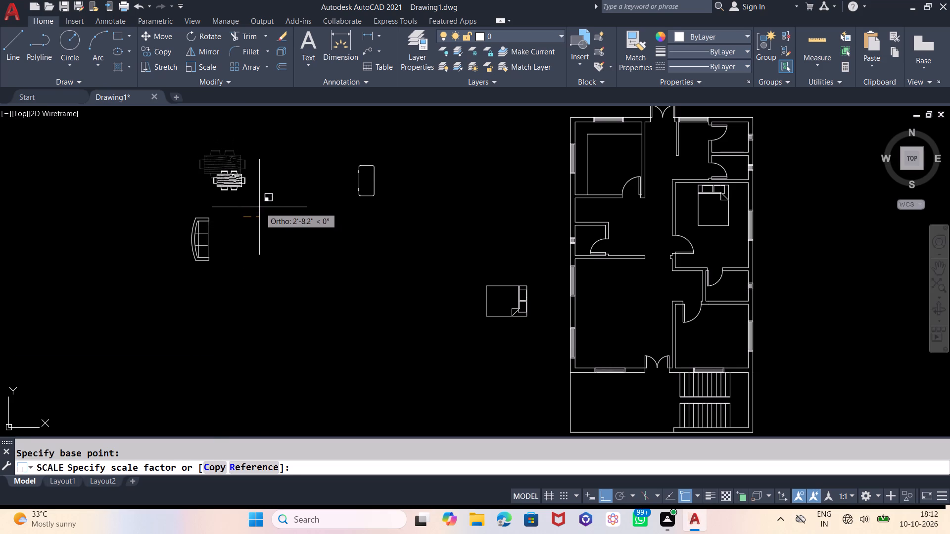
{"action": "left_click", "coordinate": [259, 207]}
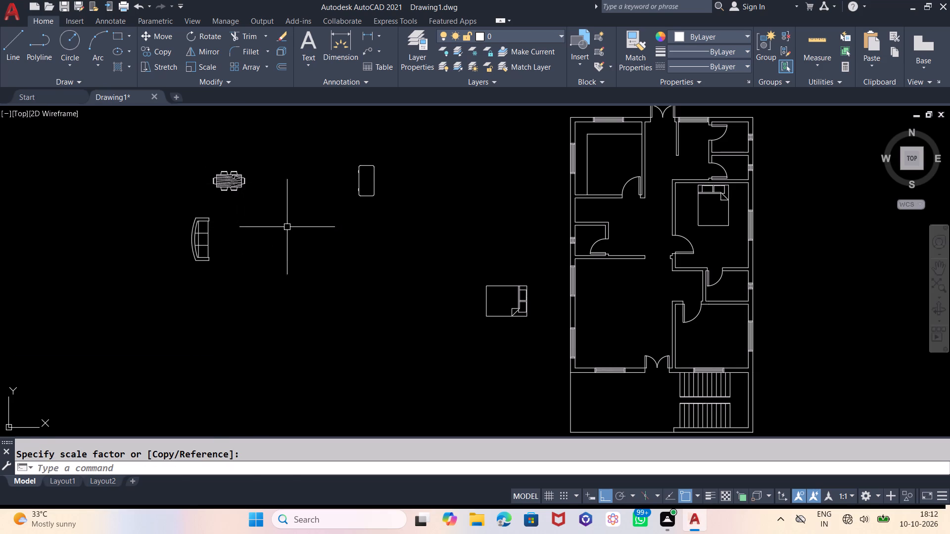
Scale the toilet east of the floor plan down to about two thirds of its size.
{"action": "middle_click_drag", "start_coordinate": [468, 365], "coordinate": [277, 358]}
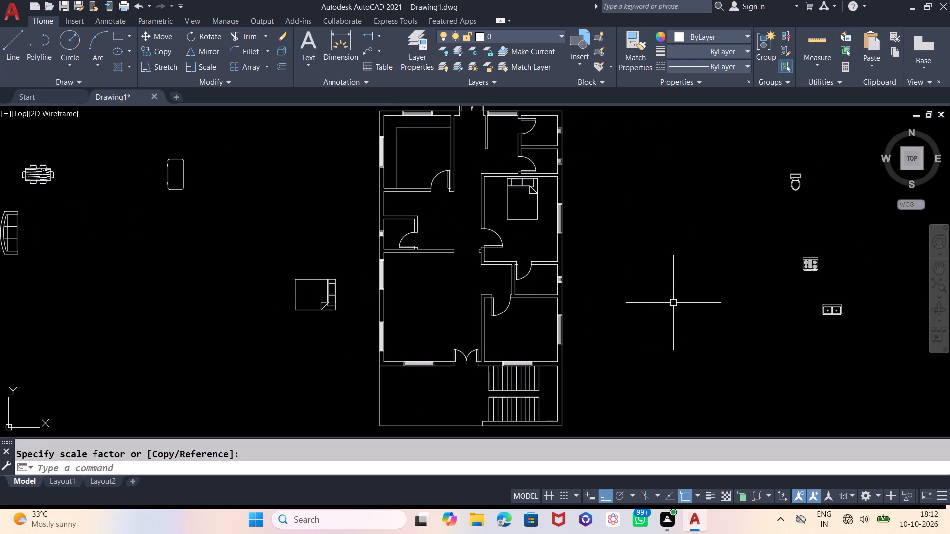
{"action": "middle_click_drag", "start_coordinate": [673, 305], "coordinate": [672, 321]}
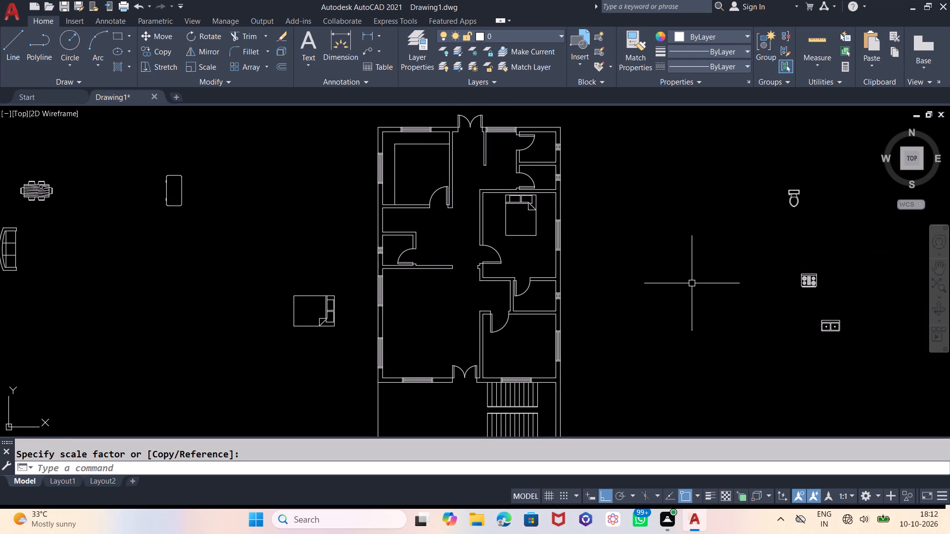
{"action": "left_click", "coordinate": [790, 197]}
{"action": "type", "text": "SC"}
{"action": "key", "text": "Return"}
{"action": "left_click", "coordinate": [778, 264]}
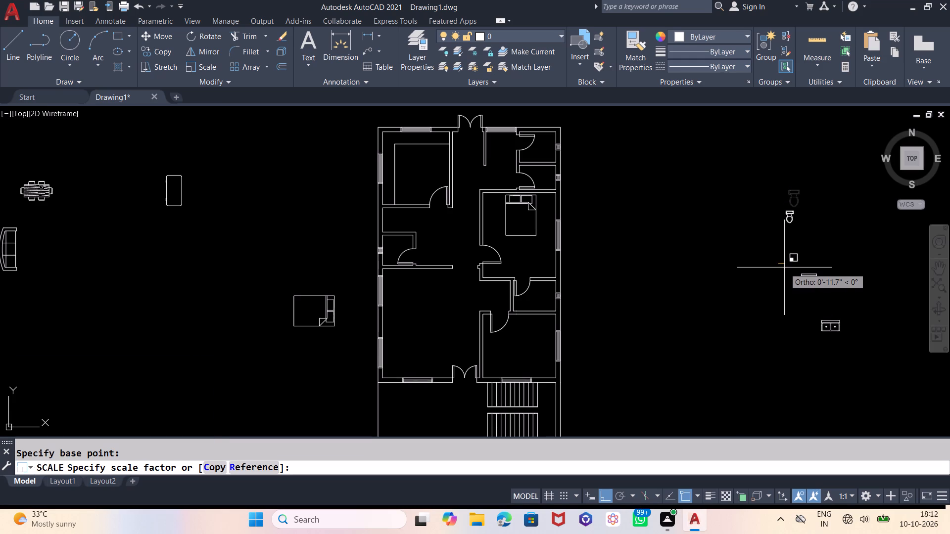
{"action": "left_click", "coordinate": [784, 267]}
Copy the toilet twice due west, making a spaced row of three east of the floor plan.
{"action": "left_click", "coordinate": [793, 217]}
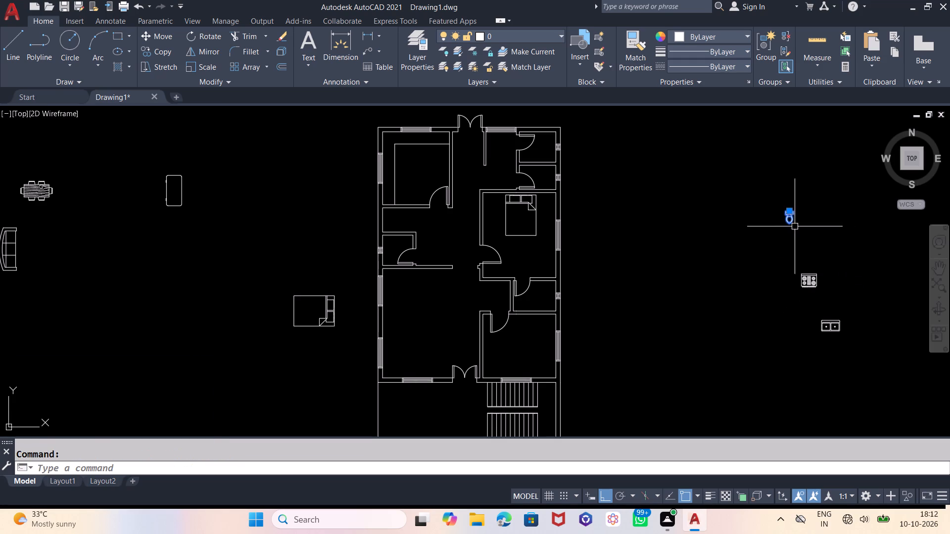
{"action": "type", "text": "CP"}
{"action": "key", "text": "Return"}
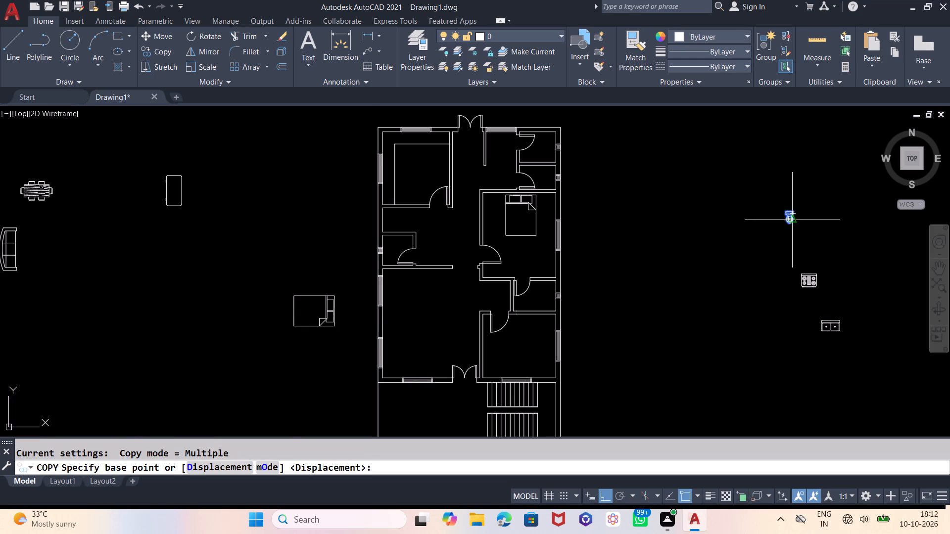
{"action": "scroll", "coordinate": [793, 207], "scroll_direction": "up", "scroll_amount": 2}
{"action": "left_click", "coordinate": [784, 209]}
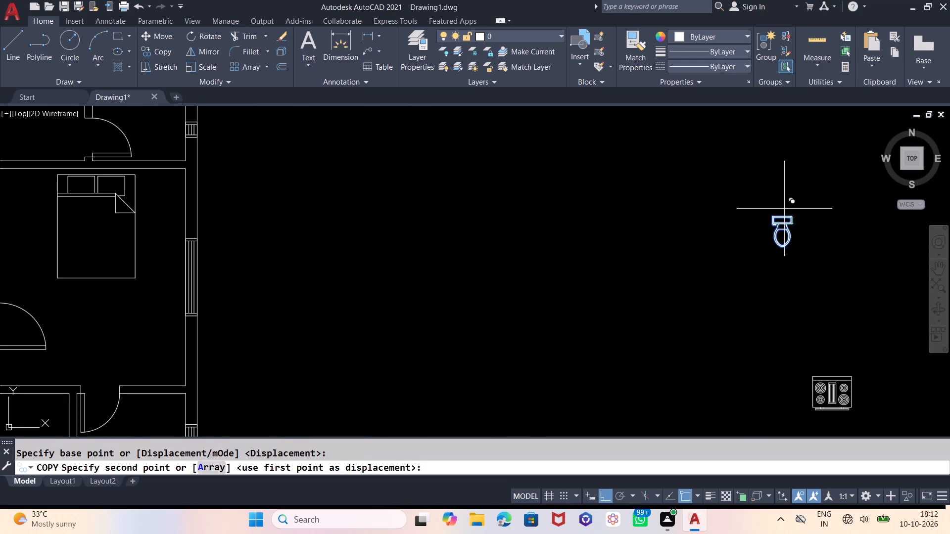
{"action": "left_click", "coordinate": [695, 240]}
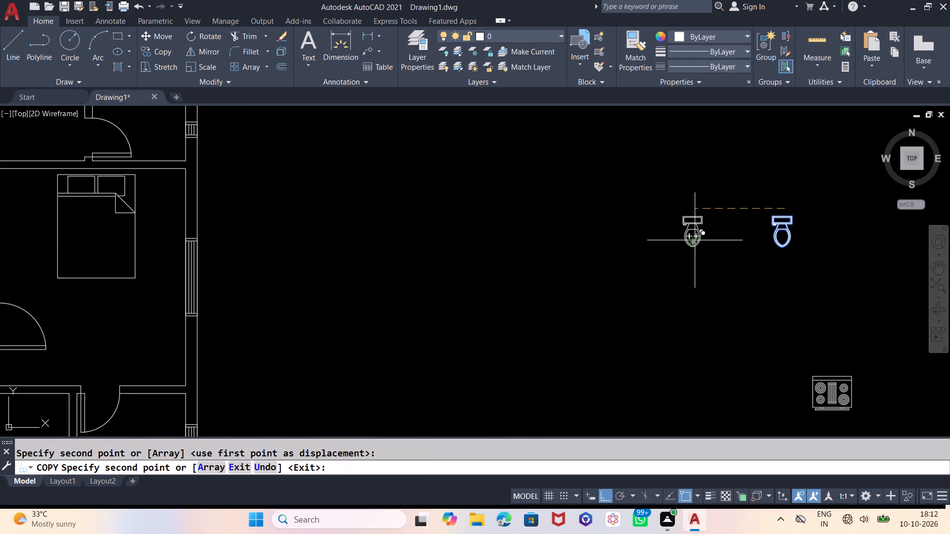
{"action": "left_click", "coordinate": [590, 249]}
{"action": "key", "text": "Escape"}
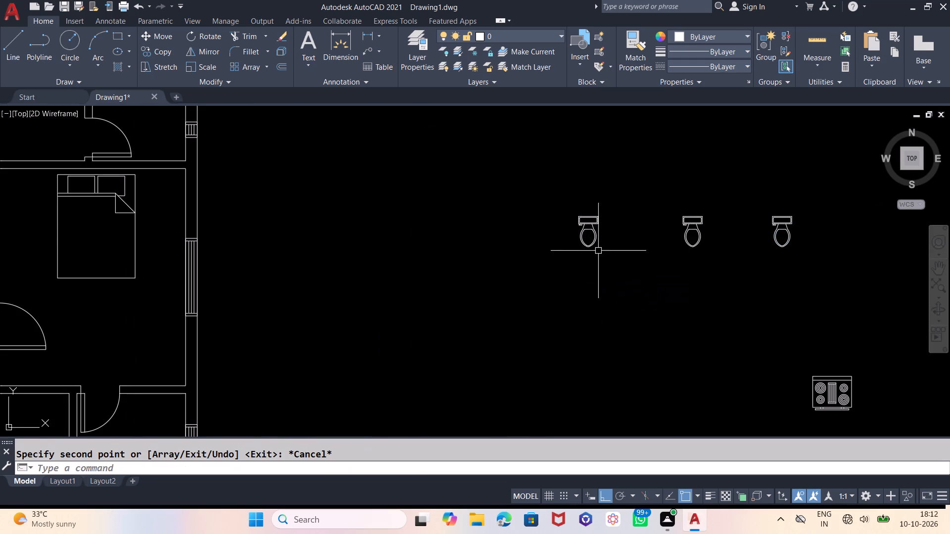
Rotate the double sink east of the plan 90° so that its long side runs north-south.
{"action": "scroll", "coordinate": [654, 241], "scroll_direction": "down", "scroll_amount": 1}
{"action": "scroll", "coordinate": [693, 189], "scroll_direction": "down", "scroll_amount": 1}
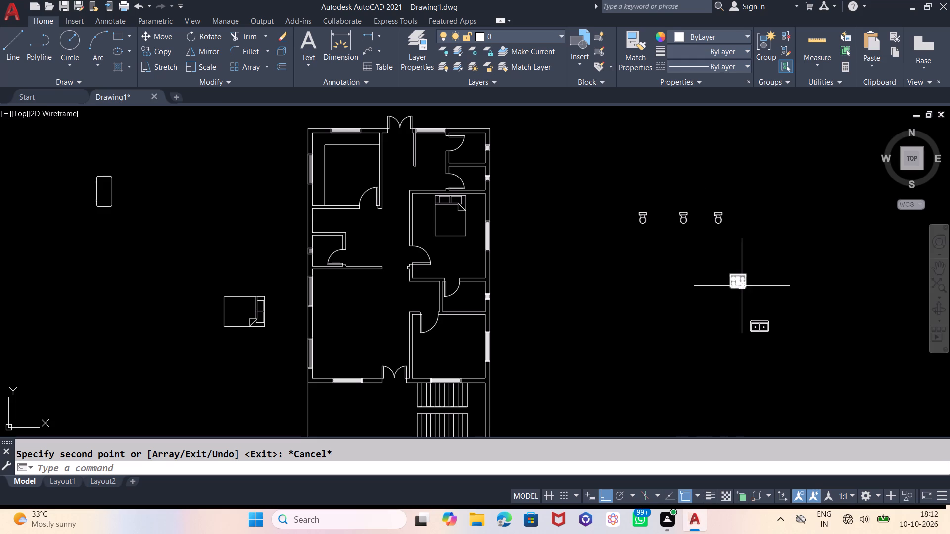
{"action": "left_click", "coordinate": [763, 324]}
{"action": "type", "text": "RO"}
{"action": "key", "text": "Return"}
{"action": "left_click", "coordinate": [795, 342]}
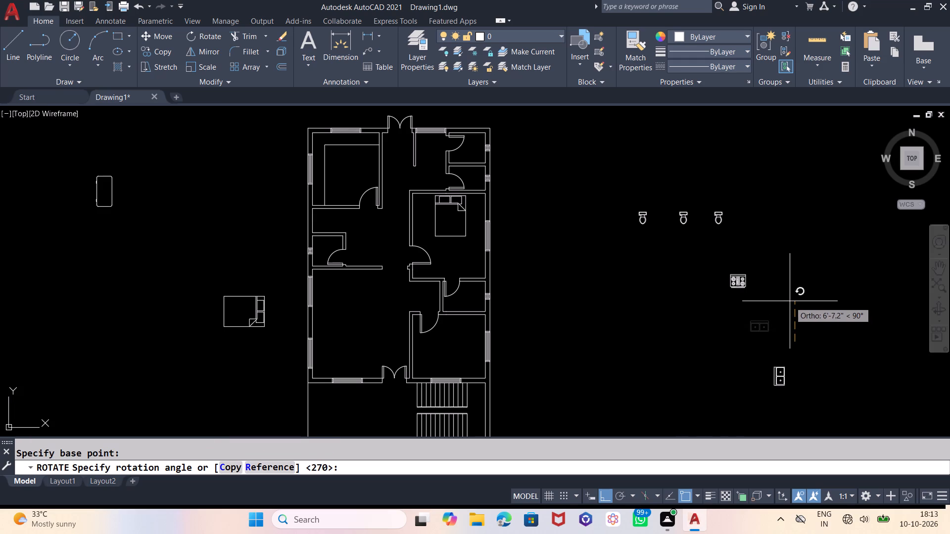
{"action": "left_click", "coordinate": [790, 301]}
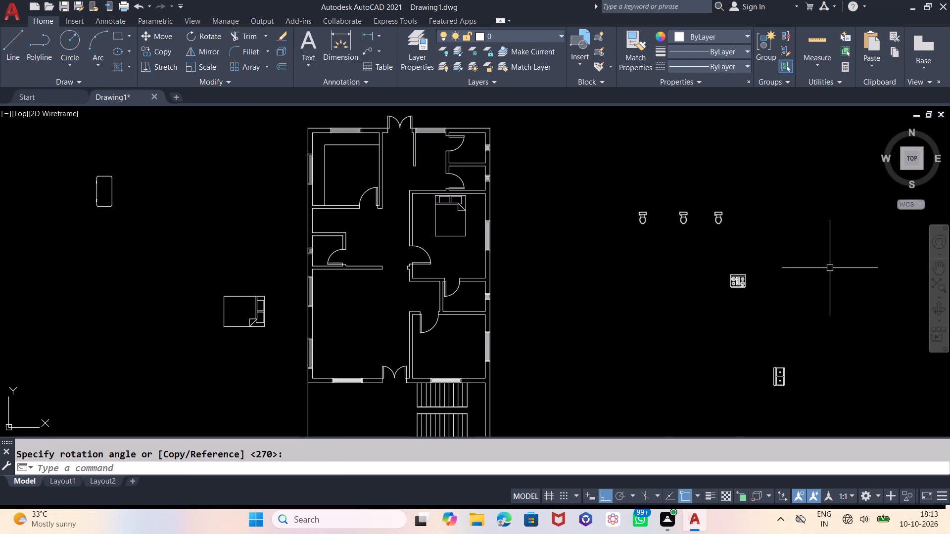
With Ortho off, move the bed west of the plan into the southeast bedroom, with its headboard near the east wall.
{"action": "key", "text": "F8"}
{"action": "scroll", "coordinate": [829, 266], "scroll_direction": "down", "scroll_amount": 1}
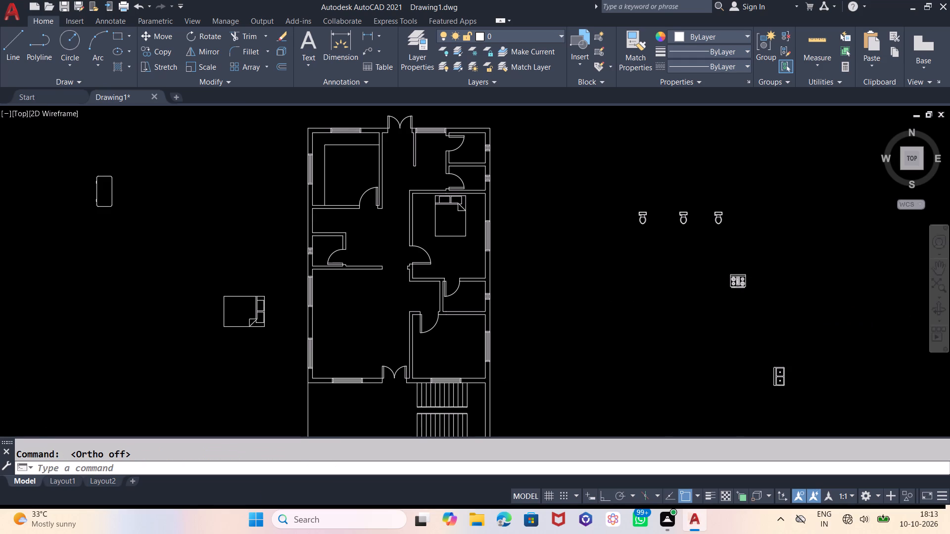
{"action": "scroll", "coordinate": [452, 282], "scroll_direction": "up", "scroll_amount": 1}
{"action": "left_click", "coordinate": [462, 292]}
{"action": "left_click", "coordinate": [470, 285]}
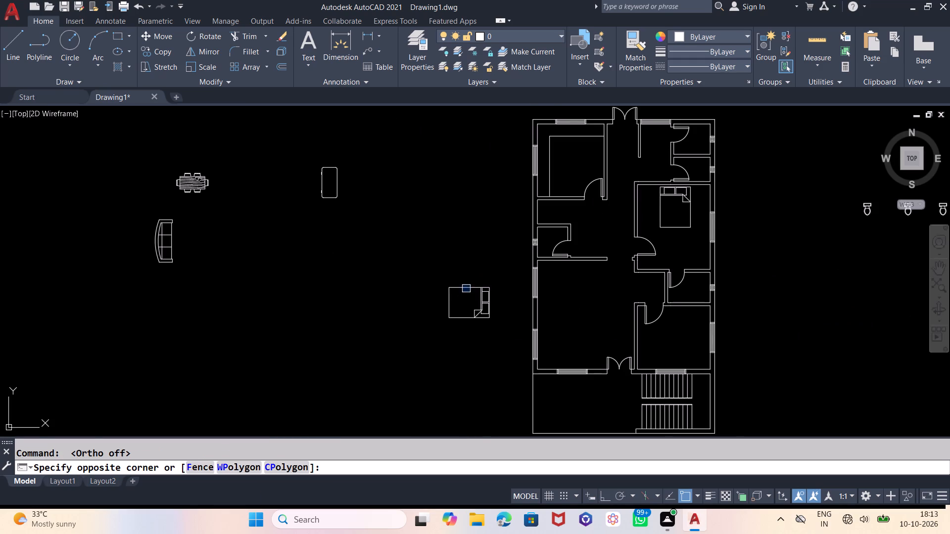
{"action": "left_click", "coordinate": [474, 286]}
{"action": "key", "text": "m"}
{"action": "key", "text": "Return"}
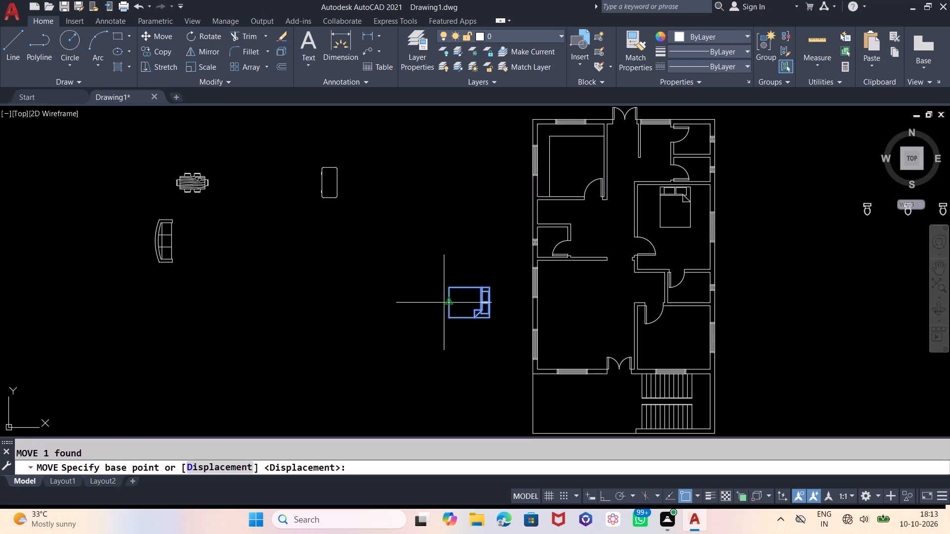
{"action": "left_click", "coordinate": [436, 305]}
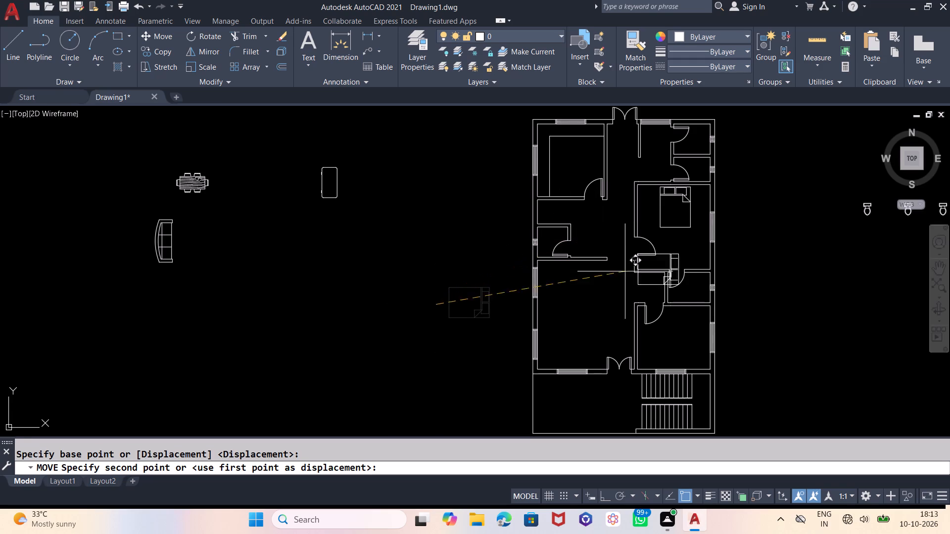
{"action": "scroll", "coordinate": [643, 335], "scroll_direction": "up", "scroll_amount": 1}
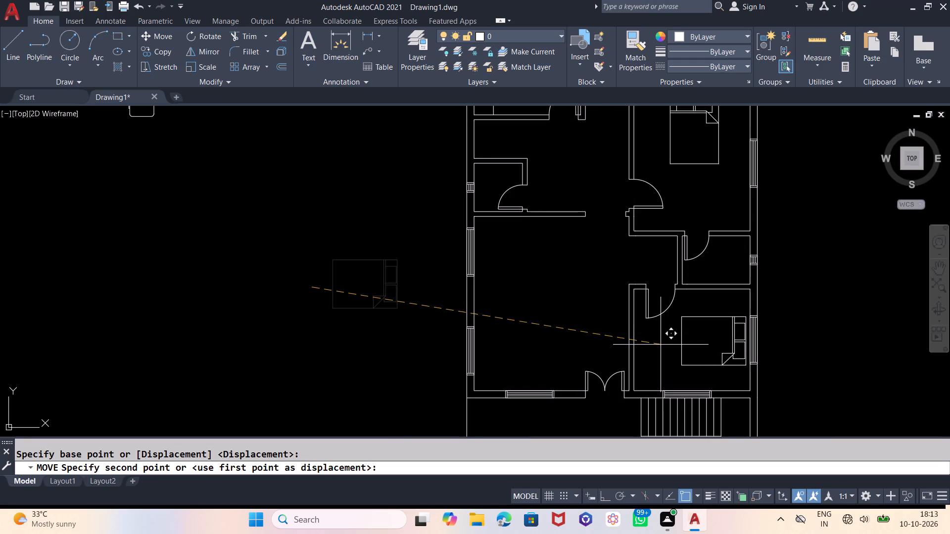
{"action": "left_click", "coordinate": [661, 343]}
Move the dining set from west of the plan into the alcove just south of the northwest room.
{"action": "scroll", "coordinate": [482, 324], "scroll_direction": "down", "scroll_amount": 1}
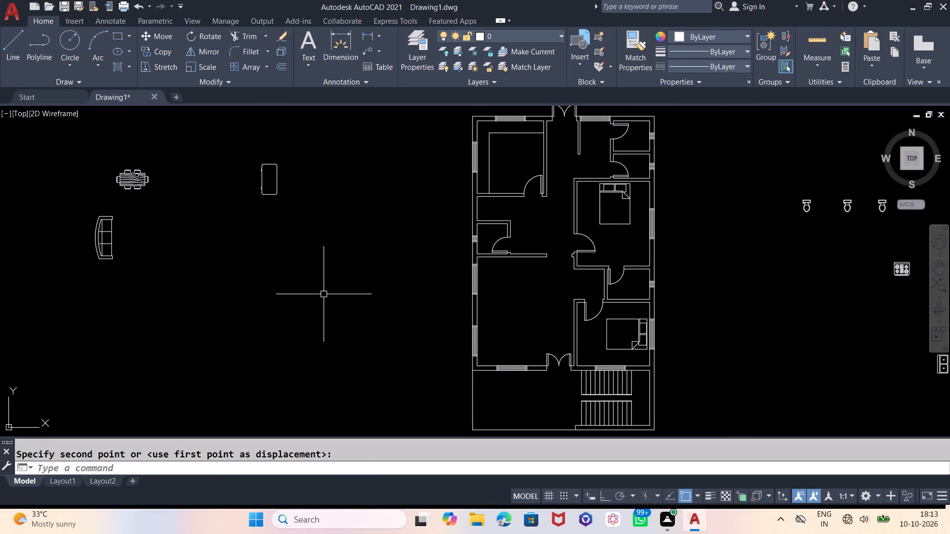
{"action": "left_click", "coordinate": [125, 168]}
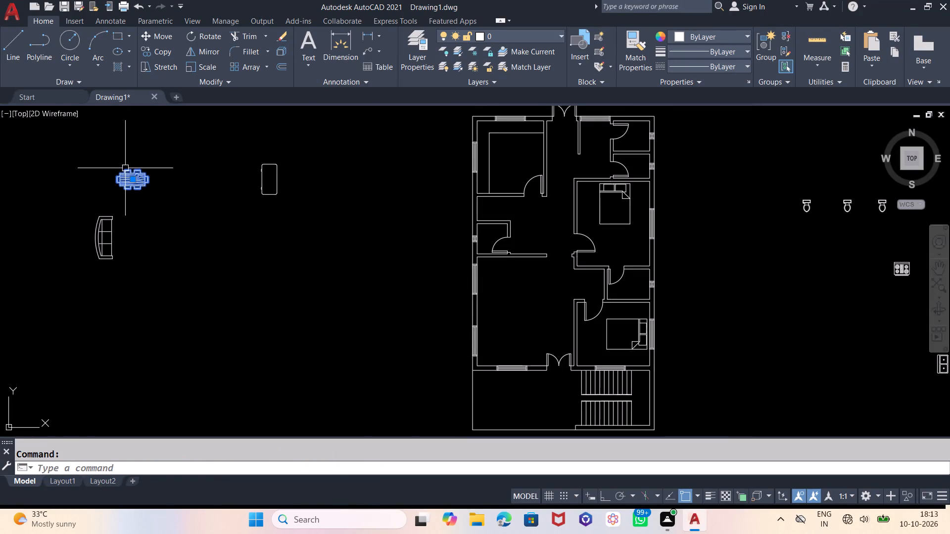
{"action": "key", "text": "m"}
{"action": "key", "text": "Return"}
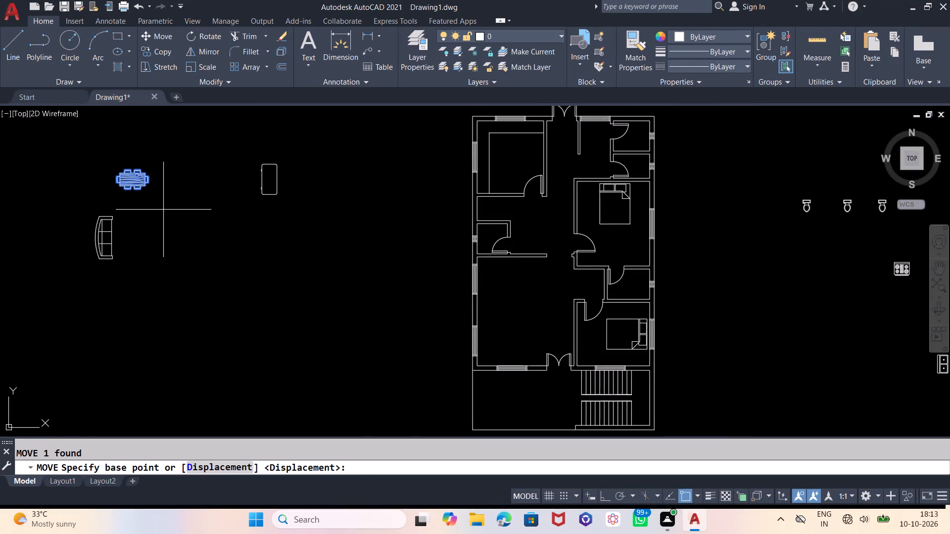
{"action": "left_click", "coordinate": [162, 210]}
{"action": "scroll", "coordinate": [533, 237], "scroll_direction": "up", "scroll_amount": 1}
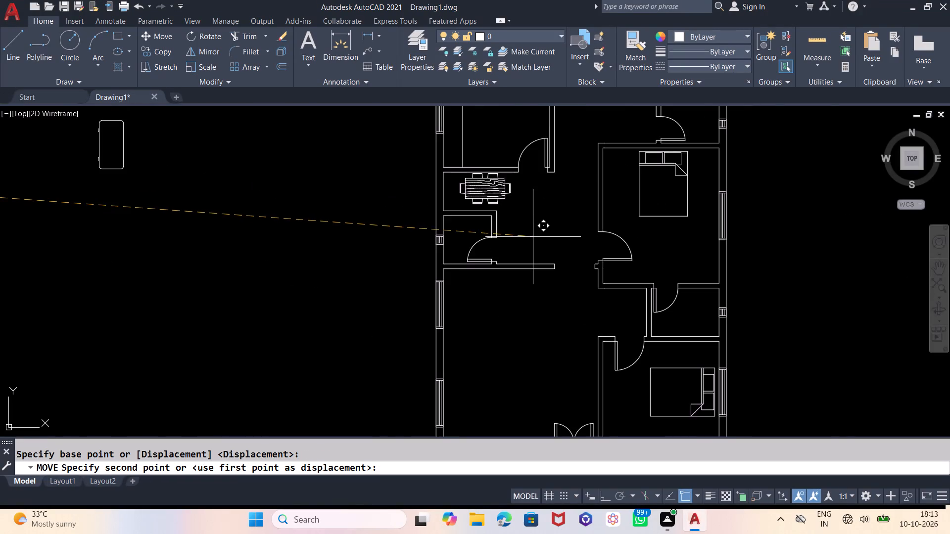
{"action": "scroll", "coordinate": [533, 237], "scroll_direction": "up", "scroll_amount": 1}
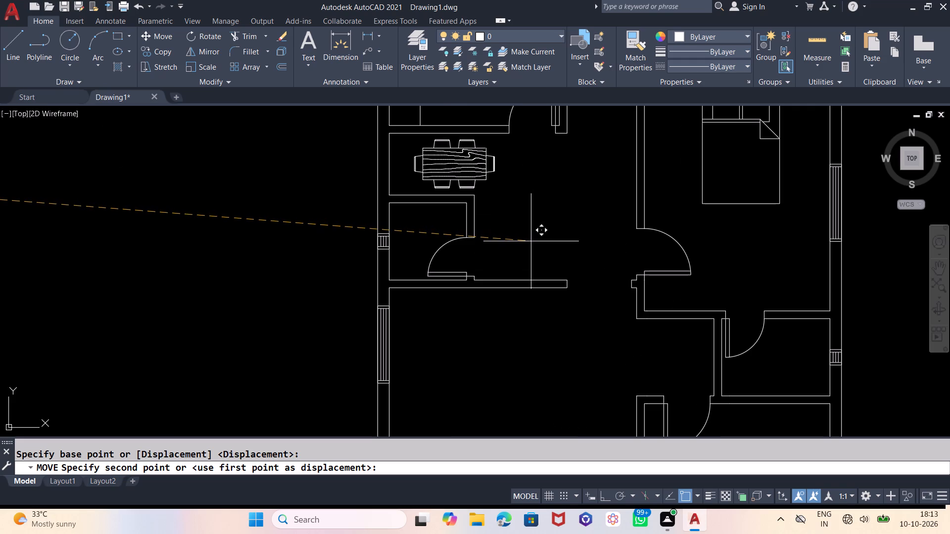
{"action": "left_click", "coordinate": [562, 240]}
Move the sofa from west of the plan into the large southwest room, against the upper part of its west wall.
{"action": "scroll", "coordinate": [373, 204], "scroll_direction": "down", "scroll_amount": 1}
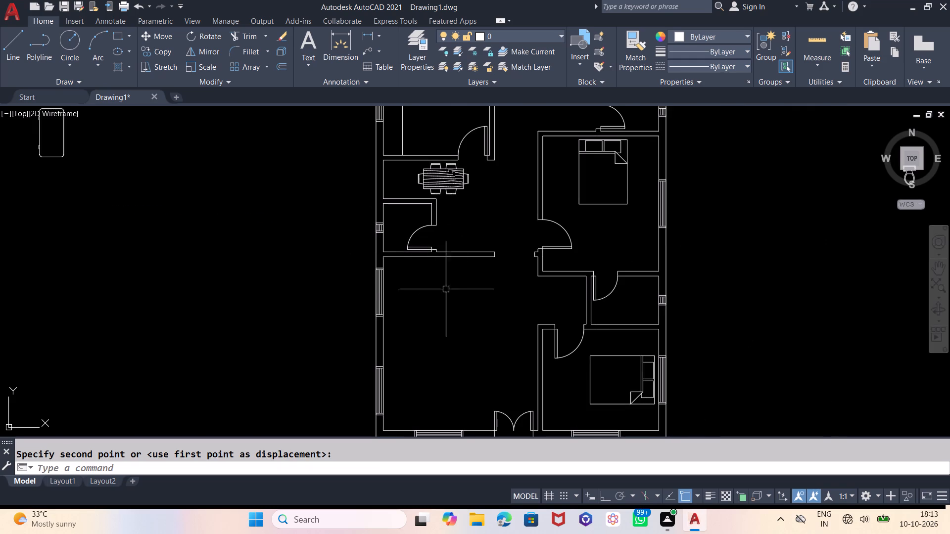
{"action": "scroll", "coordinate": [473, 279], "scroll_direction": "down", "scroll_amount": 1}
{"action": "scroll", "coordinate": [493, 180], "scroll_direction": "down", "scroll_amount": 1}
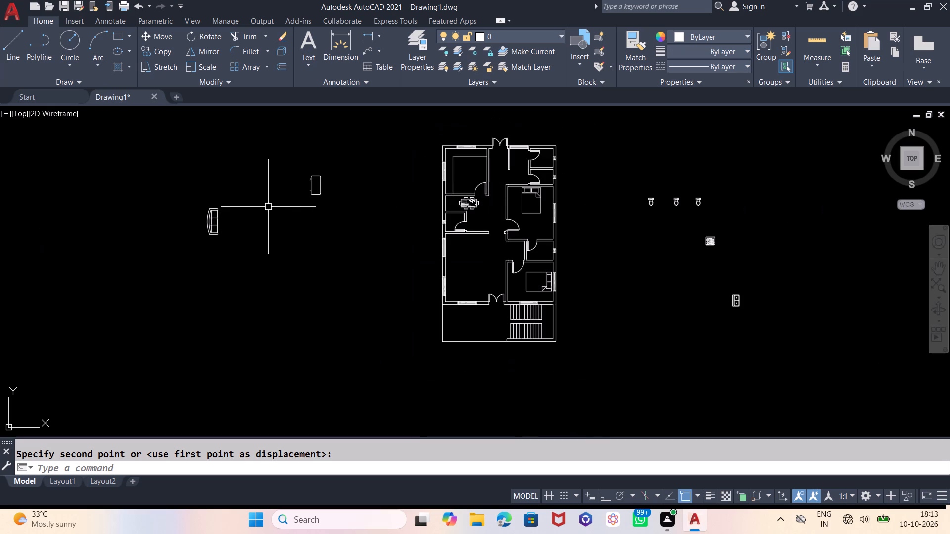
{"action": "left_click", "coordinate": [217, 216]}
{"action": "key", "text": "m"}
{"action": "key", "text": "Return"}
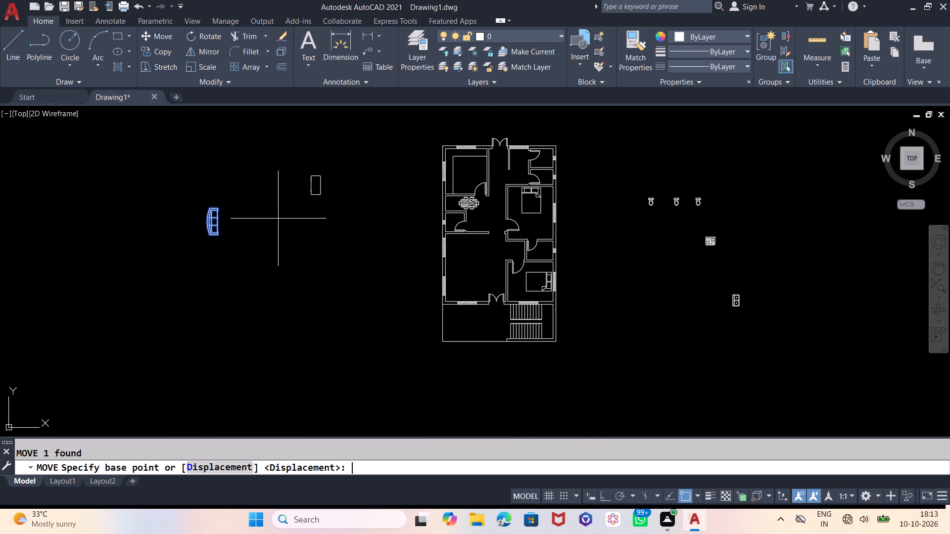
{"action": "left_click", "coordinate": [278, 220]}
{"action": "scroll", "coordinate": [511, 252], "scroll_direction": "up", "scroll_amount": 2}
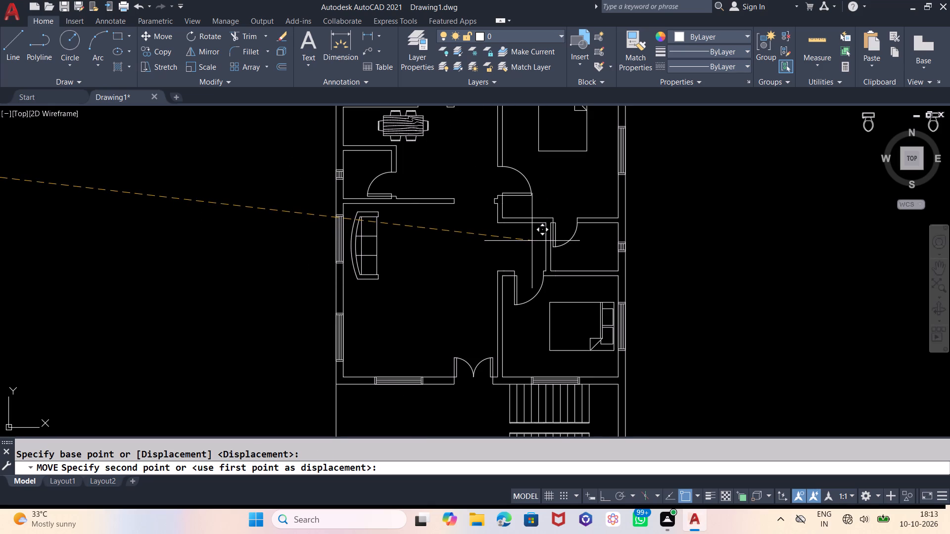
{"action": "left_click", "coordinate": [531, 241]}
Move the rectangular table from west of the plan to just east of the sofa in the southwest room.
{"action": "scroll", "coordinate": [454, 189], "scroll_direction": "down", "scroll_amount": 1}
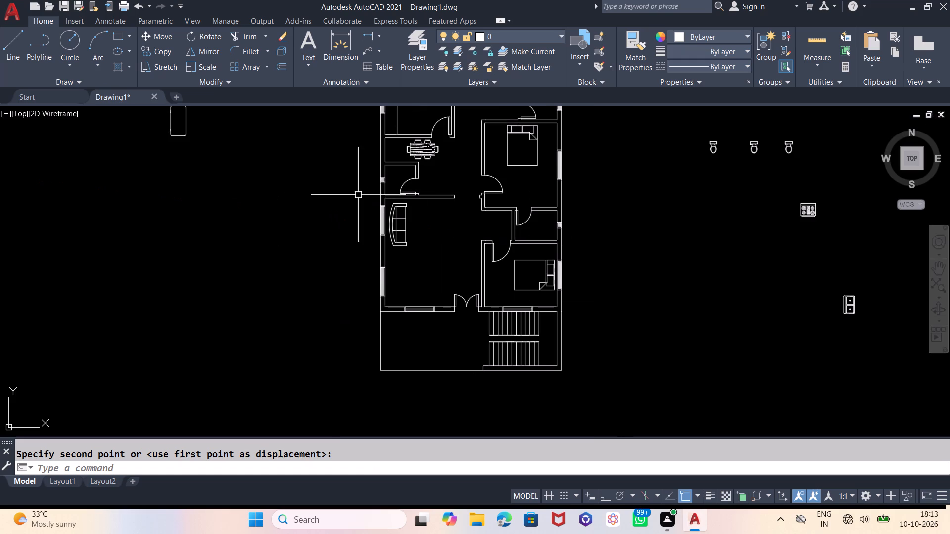
{"action": "left_click", "coordinate": [188, 127]}
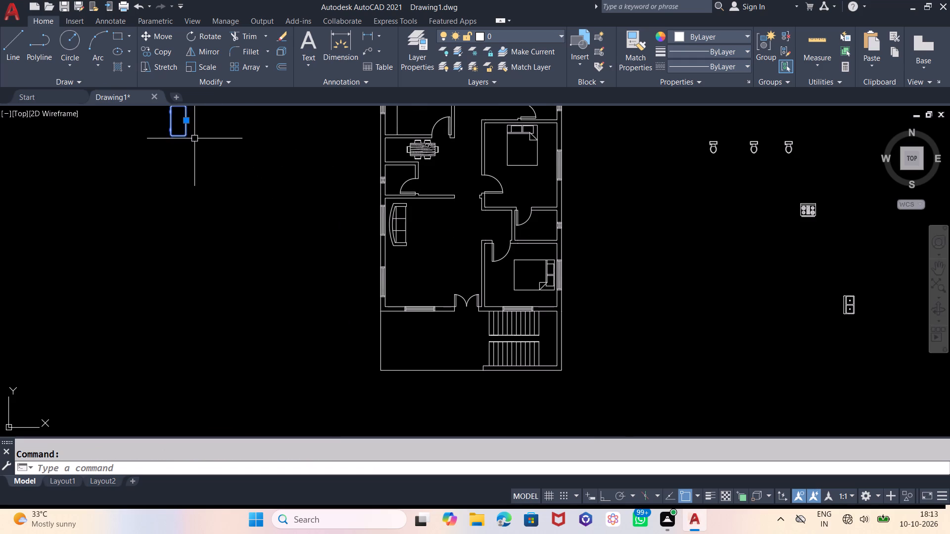
{"action": "key", "text": "m"}
{"action": "key", "text": "Return"}
{"action": "left_click", "coordinate": [199, 146]}
{"action": "scroll", "coordinate": [444, 254], "scroll_direction": "up", "scroll_amount": 1}
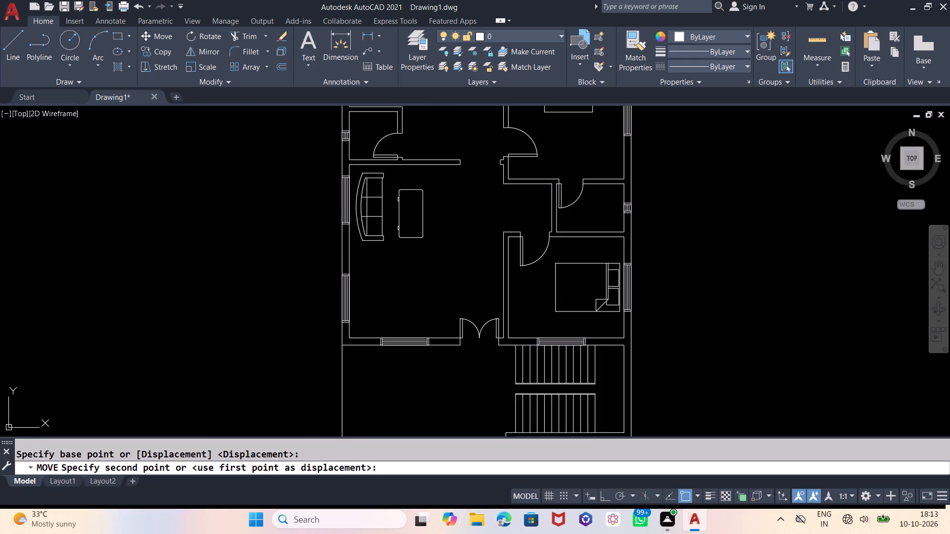
{"action": "left_click", "coordinate": [447, 248]}
Move the westernmost toilet of the row into the northeast corner bathroom, with its tank against the north wall.
{"action": "scroll", "coordinate": [234, 214], "scroll_direction": "down", "scroll_amount": 1}
{"action": "middle_click_drag", "start_coordinate": [405, 246], "coordinate": [401, 296]}
{"action": "scroll", "coordinate": [404, 292], "scroll_direction": "down", "scroll_amount": 1}
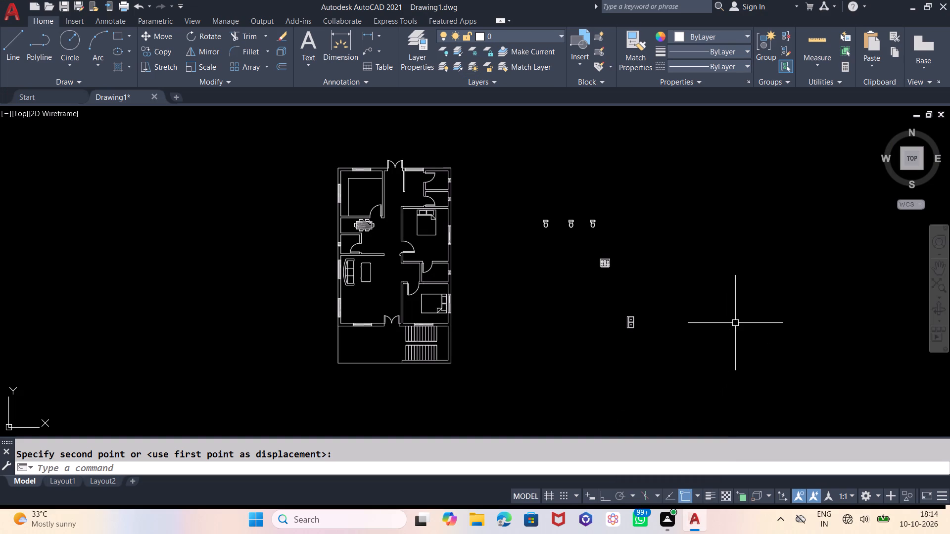
{"action": "scroll", "coordinate": [549, 219], "scroll_direction": "up", "scroll_amount": 2}
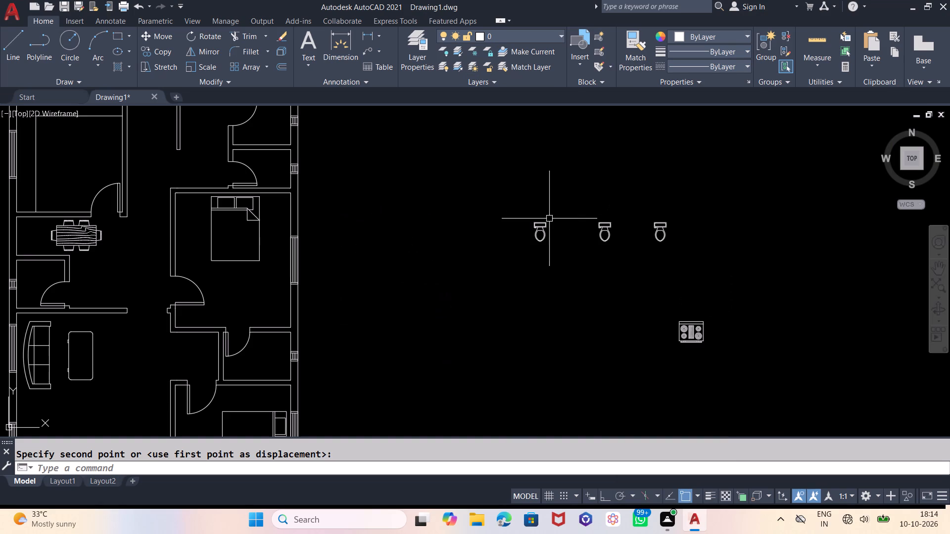
{"action": "left_click", "coordinate": [537, 226]}
{"action": "key", "text": "m"}
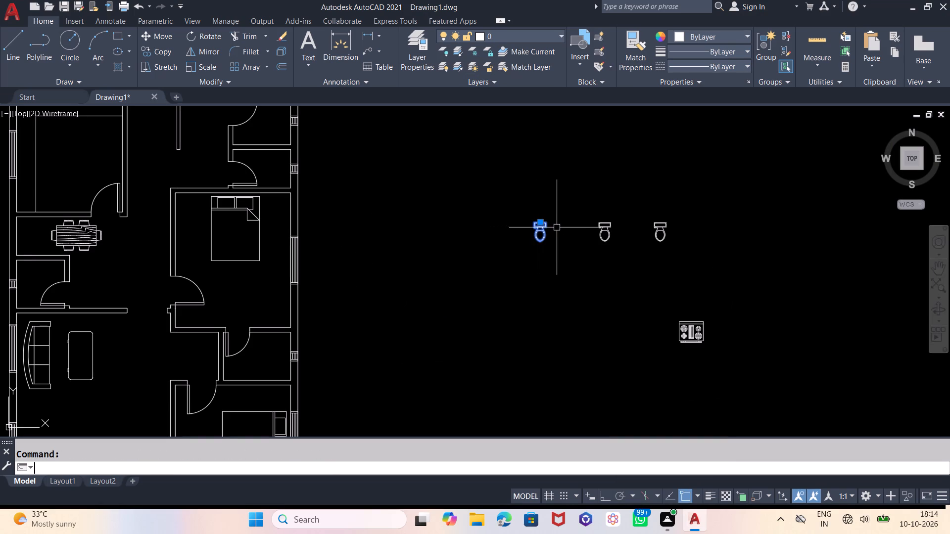
{"action": "key", "text": "Return"}
{"action": "left_click", "coordinate": [546, 255]}
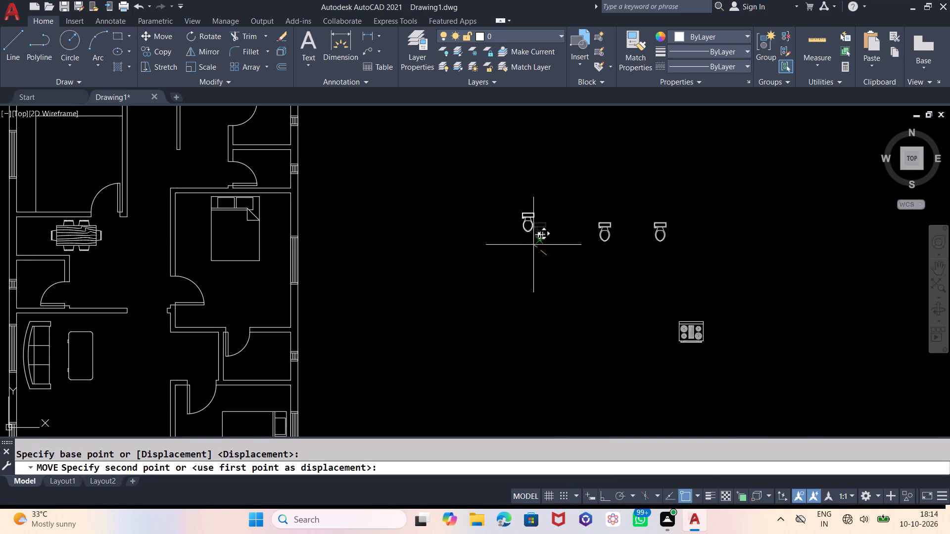
{"action": "middle_click_drag", "start_coordinate": [531, 240], "coordinate": [550, 347]}
{"action": "scroll", "coordinate": [292, 238], "scroll_direction": "up", "scroll_amount": 2}
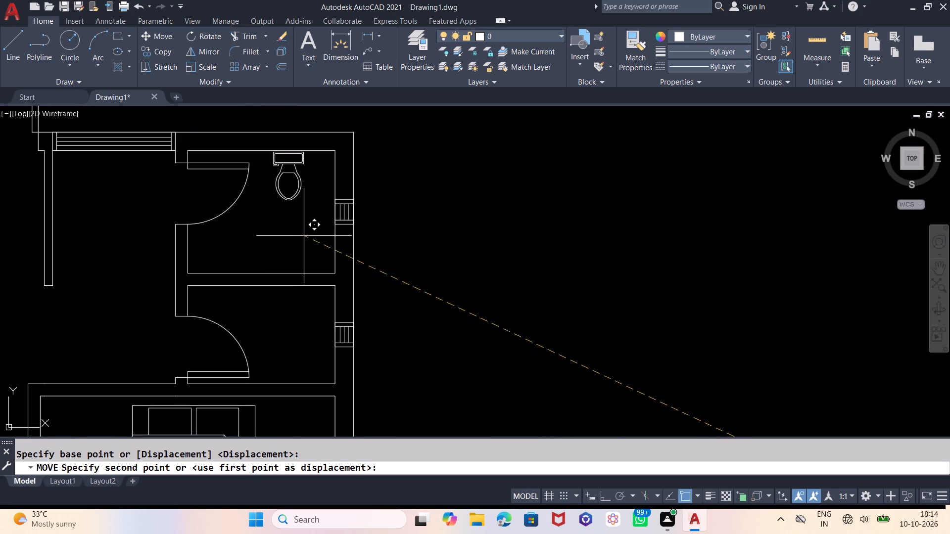
{"action": "left_click", "coordinate": [315, 236]}
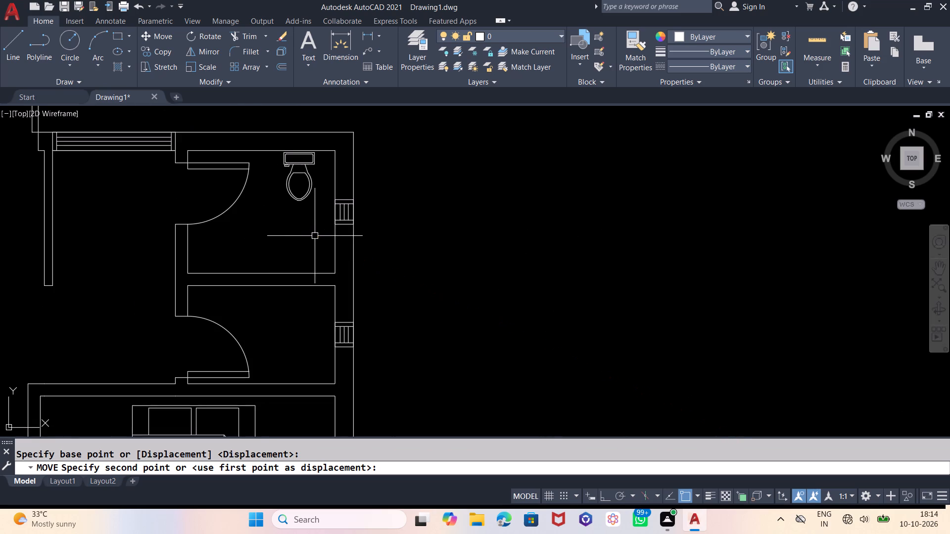
With Ortho on, rotate the western one of the two remaining toilets 180° so that its tank faces south.
{"action": "scroll", "coordinate": [391, 170], "scroll_direction": "down", "scroll_amount": 2}
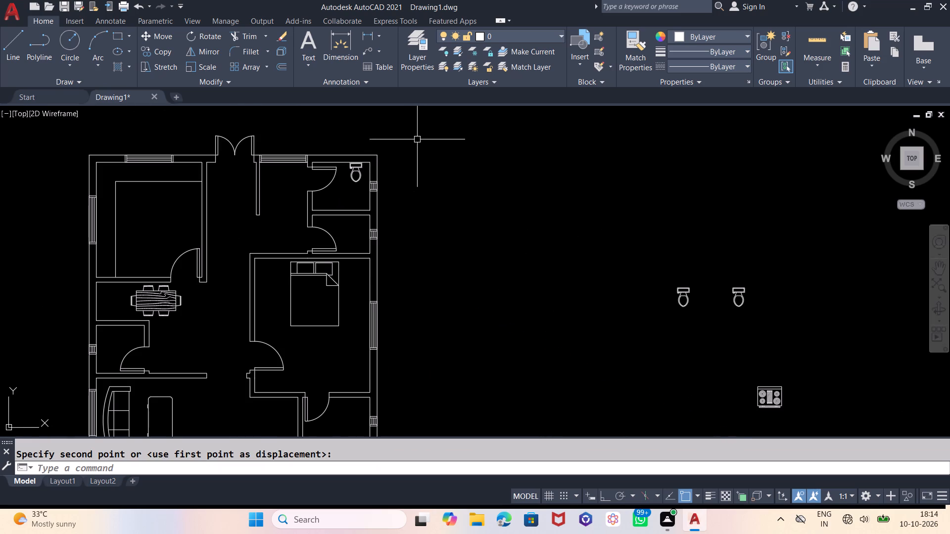
{"action": "left_click", "coordinate": [705, 278]}
{"action": "left_click", "coordinate": [651, 322]}
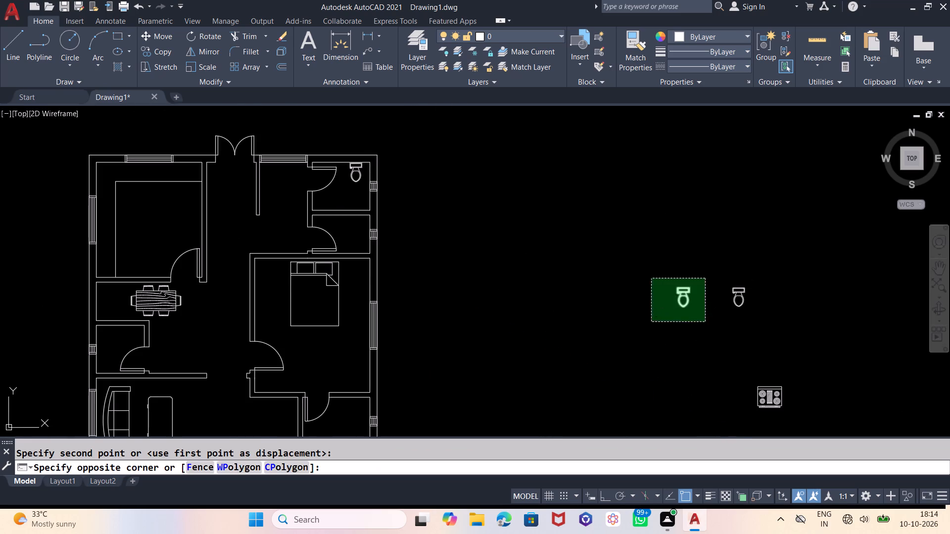
{"action": "key", "text": "F9"}
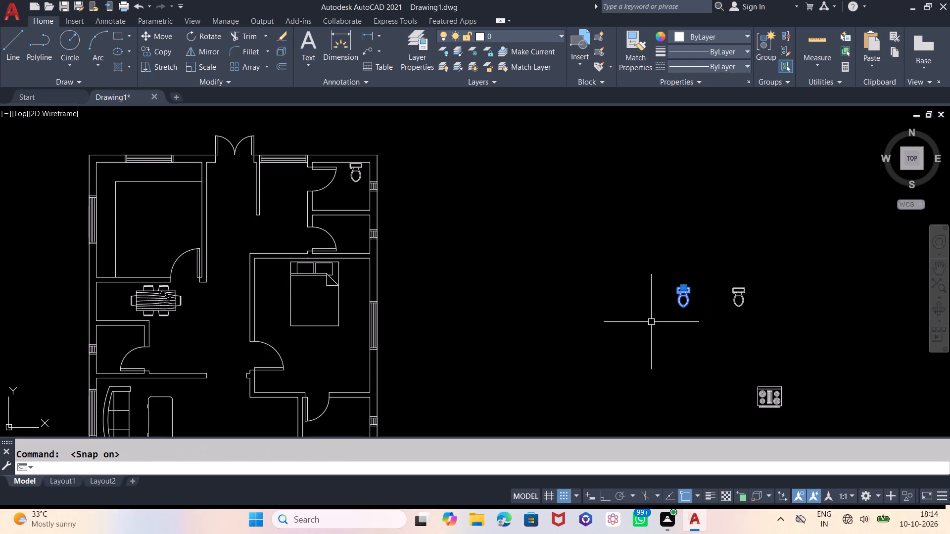
{"action": "key", "text": "F9"}
{"action": "key", "text": "F8"}
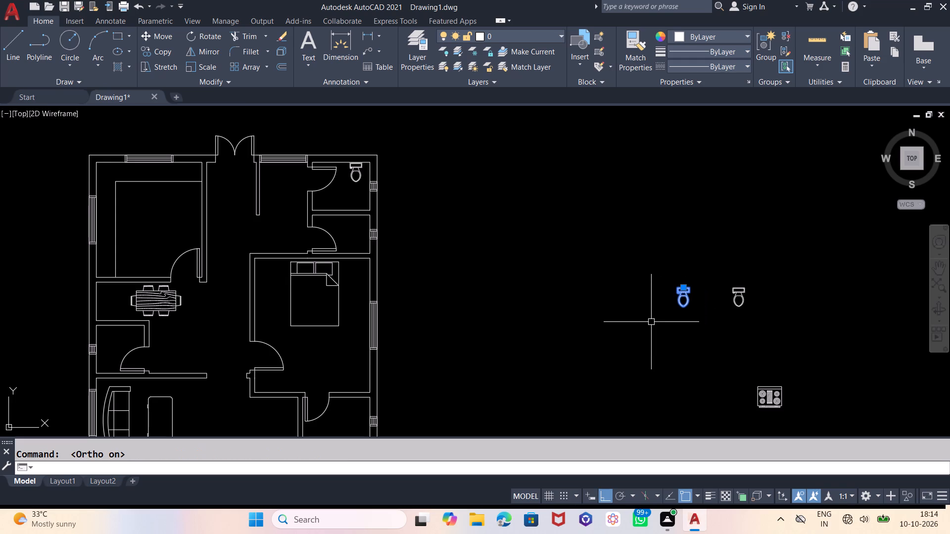
{"action": "type", "text": "RO"}
{"action": "key", "text": "Return"}
{"action": "left_click", "coordinate": [651, 322]}
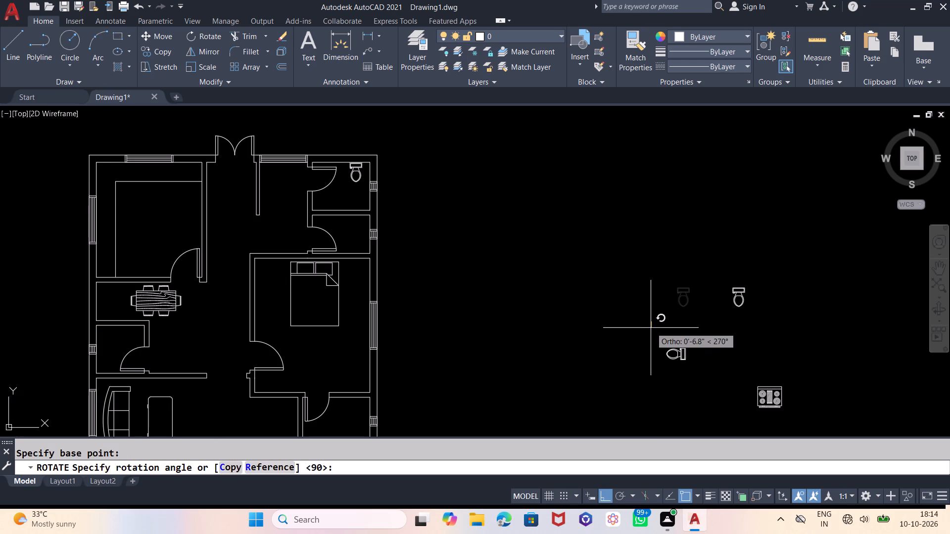
{"action": "left_click", "coordinate": [635, 328]}
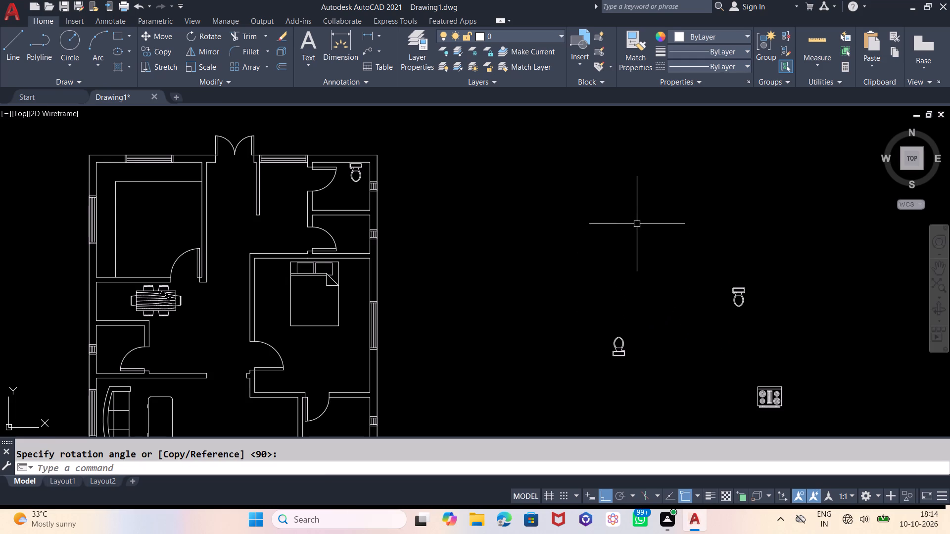
With Ortho off, move the unrotated toilet into the bathroom between the two east bedrooms, its tank against the north wall.
{"action": "scroll", "coordinate": [720, 190], "scroll_direction": "down", "scroll_amount": 1}
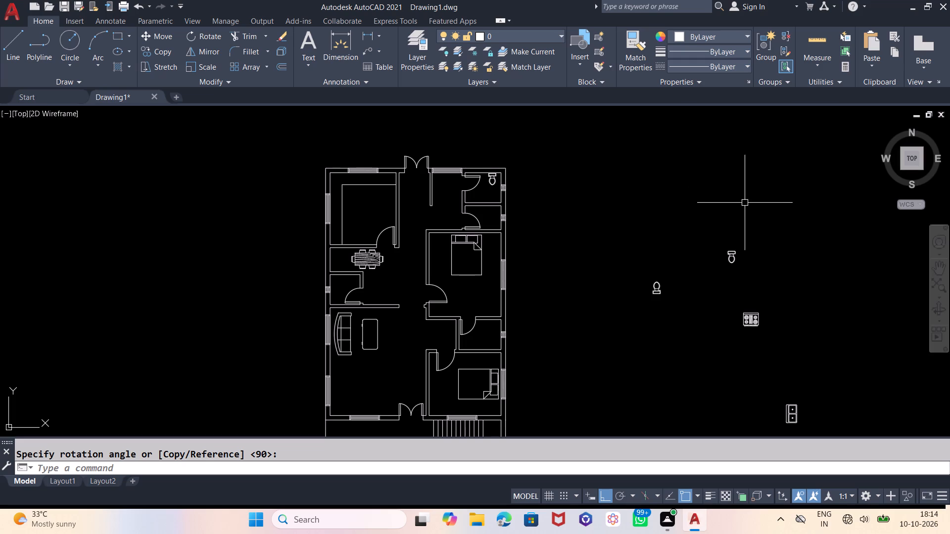
{"action": "left_click", "coordinate": [733, 254]}
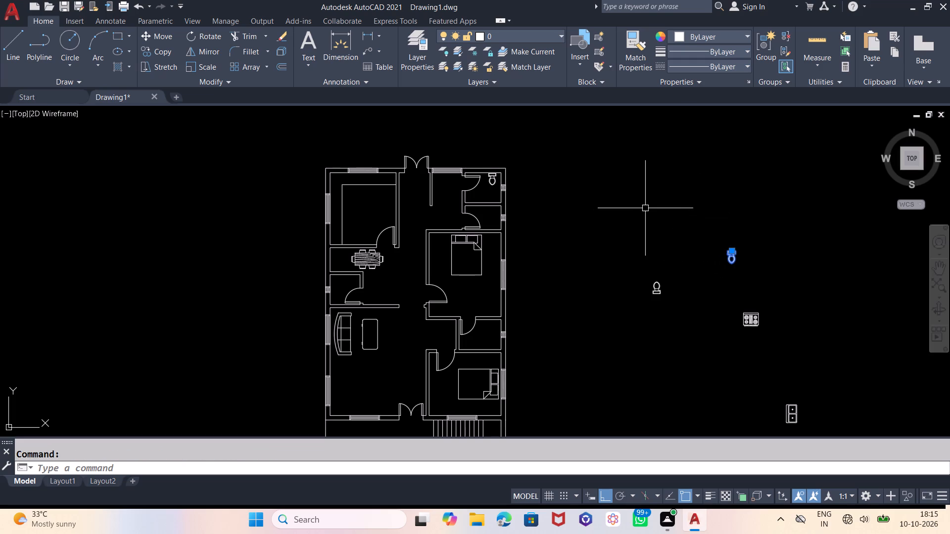
{"action": "key", "text": "m"}
{"action": "key", "text": "Return"}
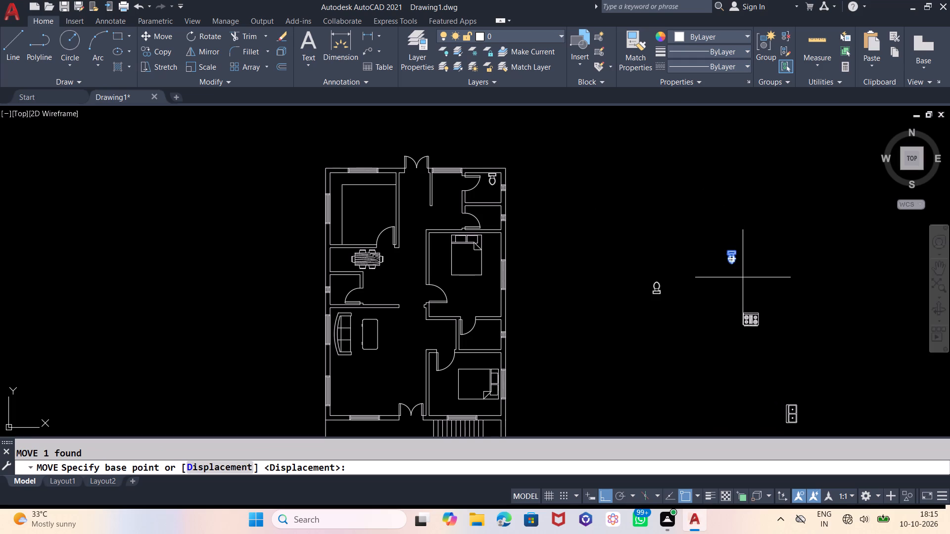
{"action": "left_click", "coordinate": [734, 272]}
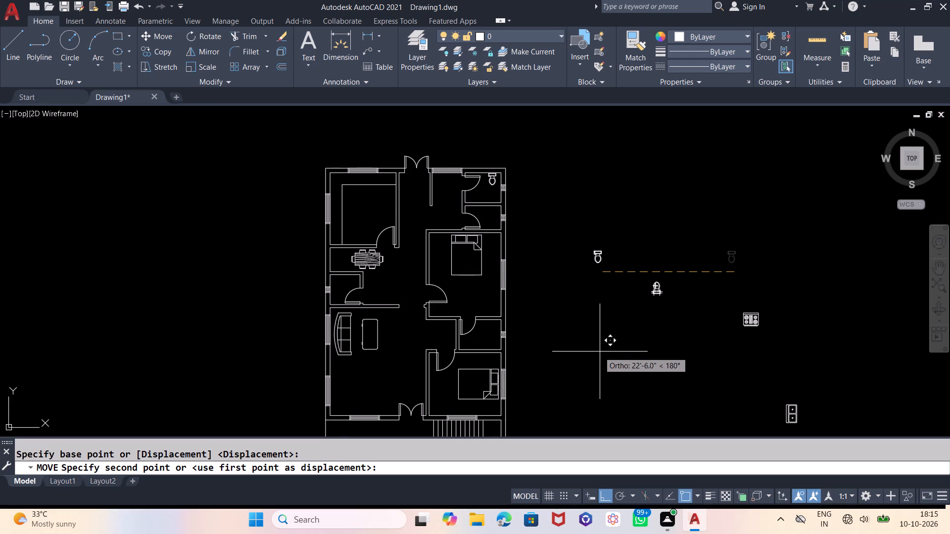
{"action": "key", "text": "F8"}
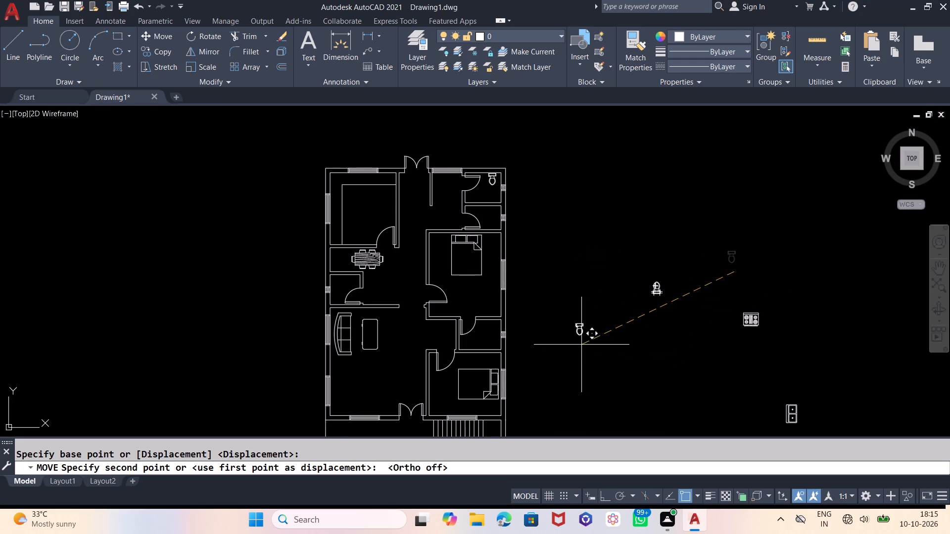
{"action": "scroll", "coordinate": [459, 341], "scroll_direction": "up", "scroll_amount": 2}
{"action": "scroll", "coordinate": [536, 347], "scroll_direction": "up", "scroll_amount": 2}
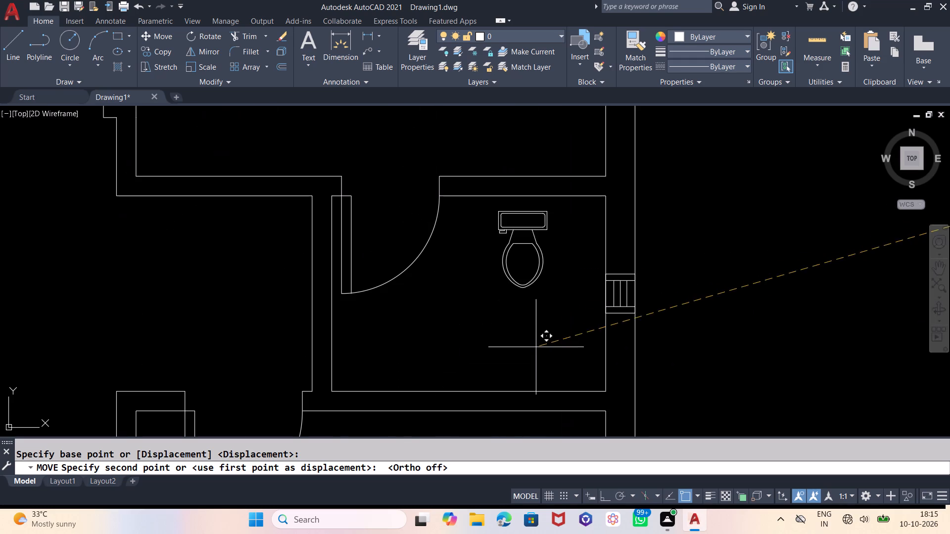
{"action": "left_click", "coordinate": [566, 335]}
Erase the toilet from the northeast corner bathroom.
{"action": "middle_click_drag", "start_coordinate": [651, 295], "coordinate": [590, 397]}
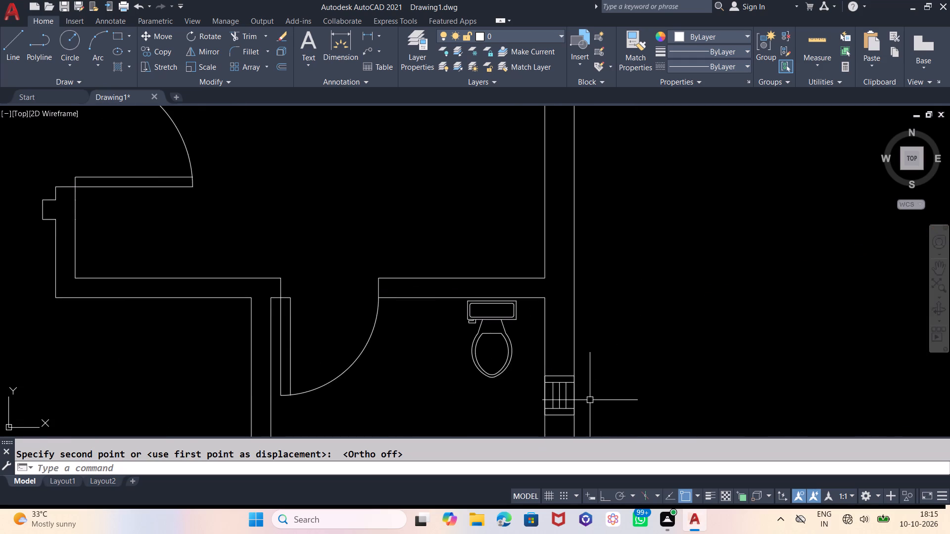
{"action": "scroll", "coordinate": [590, 400], "scroll_direction": "down", "scroll_amount": 2}
{"action": "scroll", "coordinate": [590, 310], "scroll_direction": "down", "scroll_amount": 1}
{"action": "left_click", "coordinate": [566, 123]}
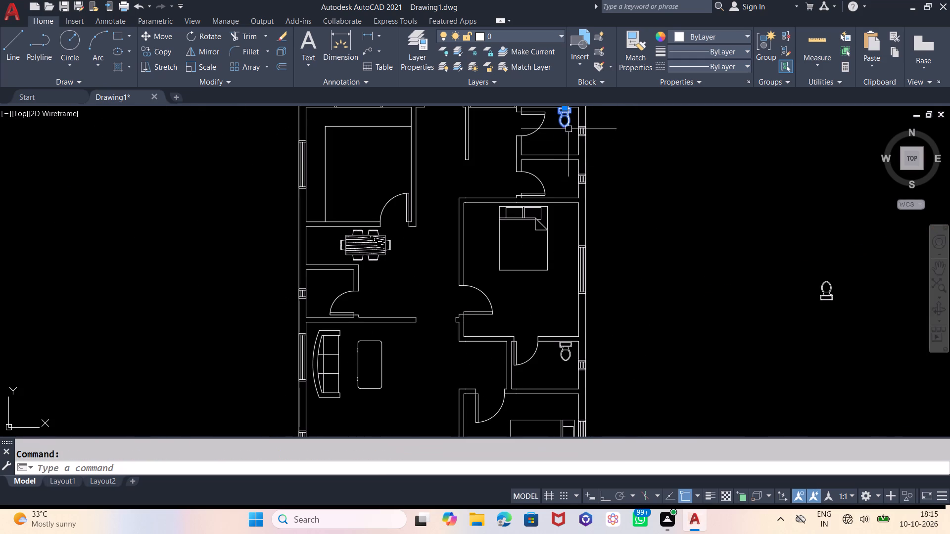
{"action": "key", "text": "Delete"}
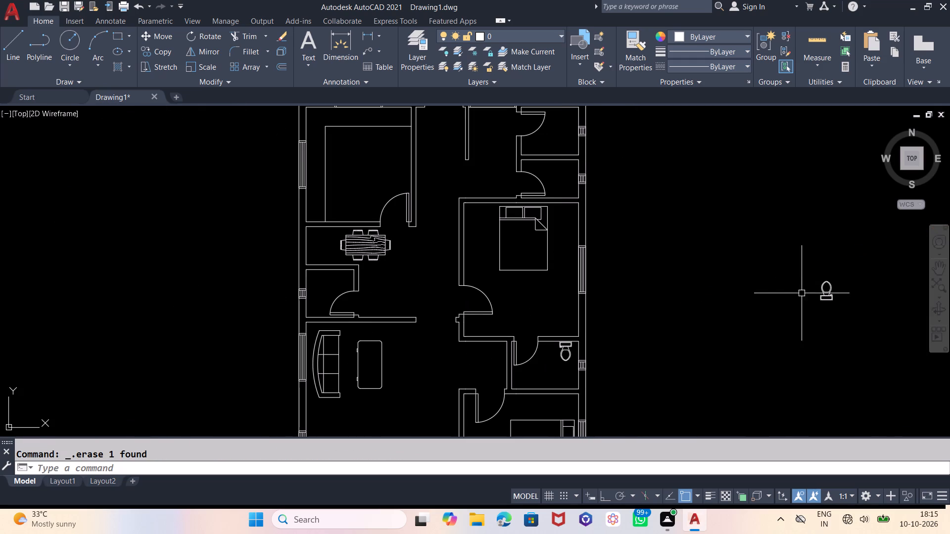
Move the rotated toilet into the bathroom just south of the northeast corner one, tank by the south wall and clear of the east wall.
{"action": "left_click", "coordinate": [822, 295]}
{"action": "key", "text": "m"}
{"action": "key", "text": "Return"}
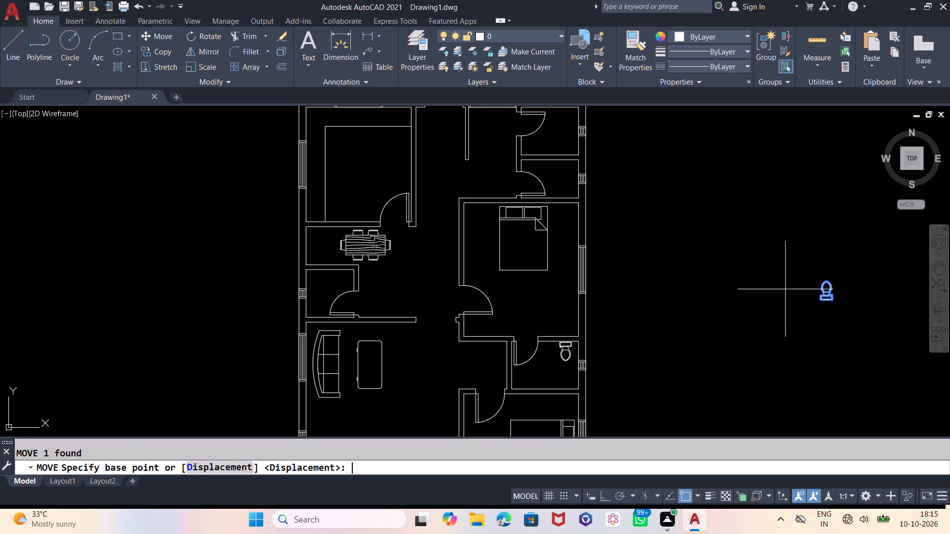
{"action": "left_click", "coordinate": [796, 258]}
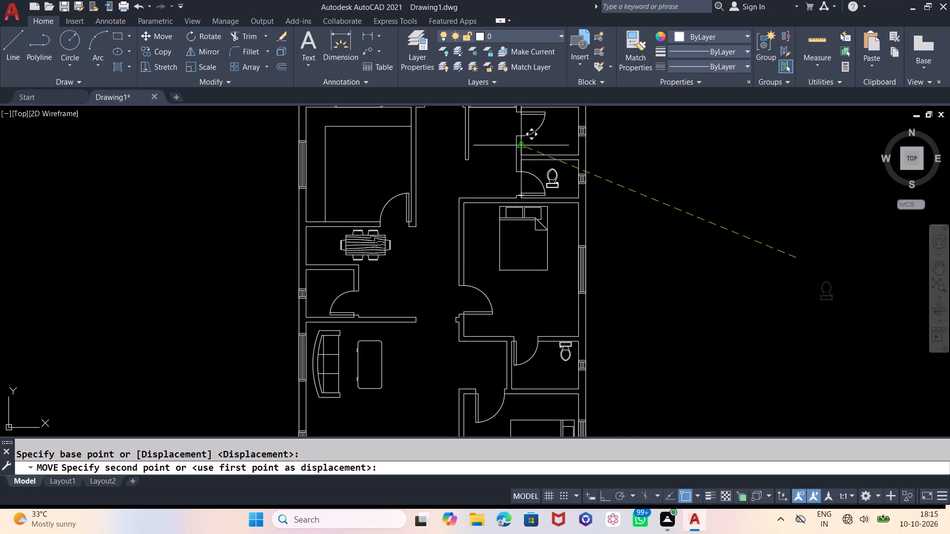
{"action": "scroll", "coordinate": [522, 144], "scroll_direction": "up", "scroll_amount": 1}
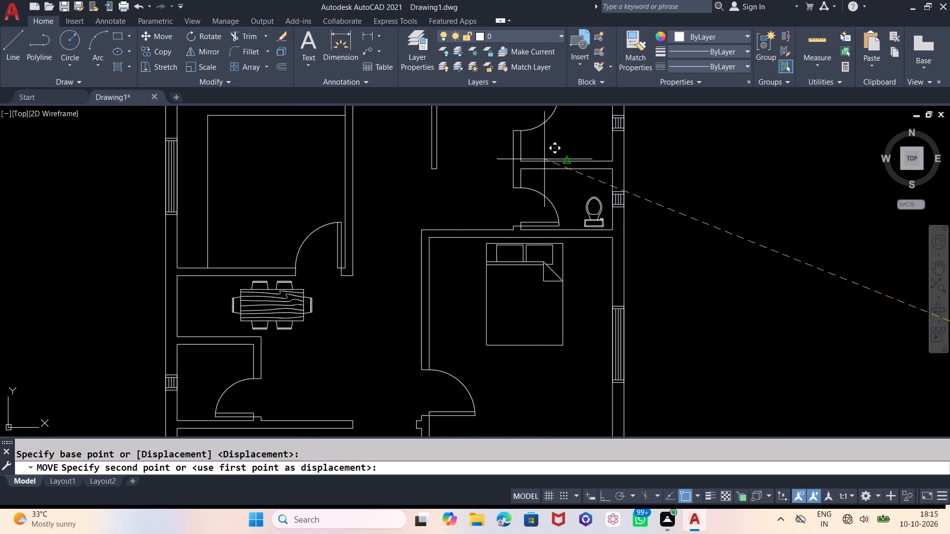
{"action": "left_click", "coordinate": [544, 159]}
{"action": "left_click", "coordinate": [606, 206]}
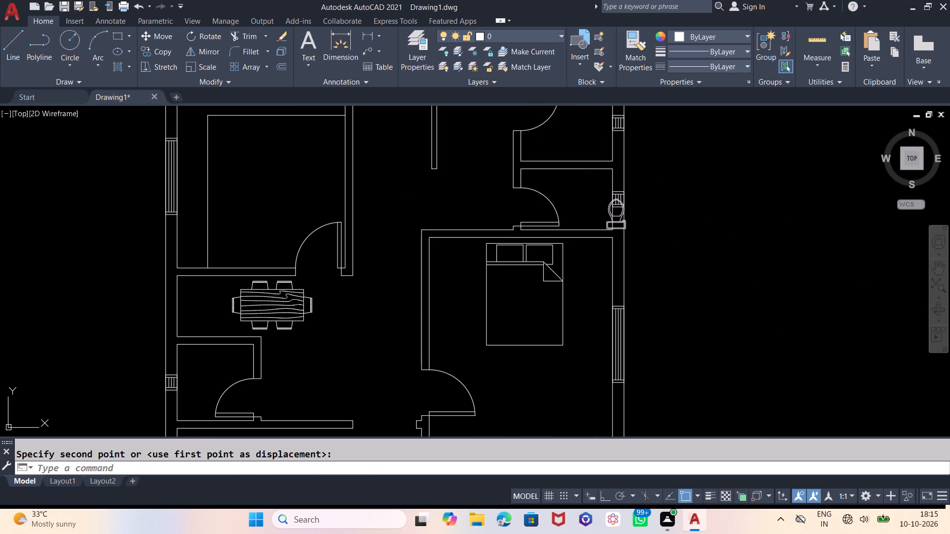
{"action": "key", "text": "m"}
{"action": "key", "text": "Return"}
{"action": "left_click", "coordinate": [588, 200]}
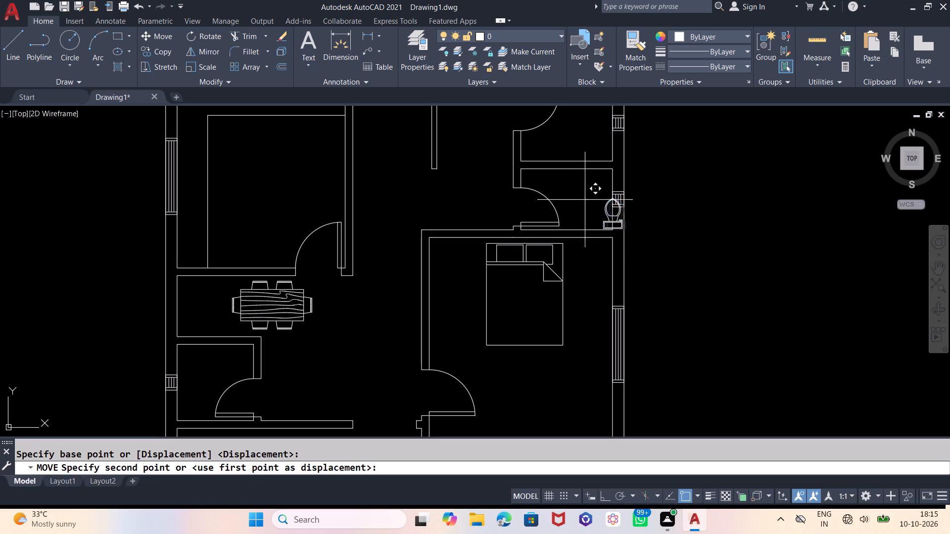
{"action": "left_click", "coordinate": [567, 199]}
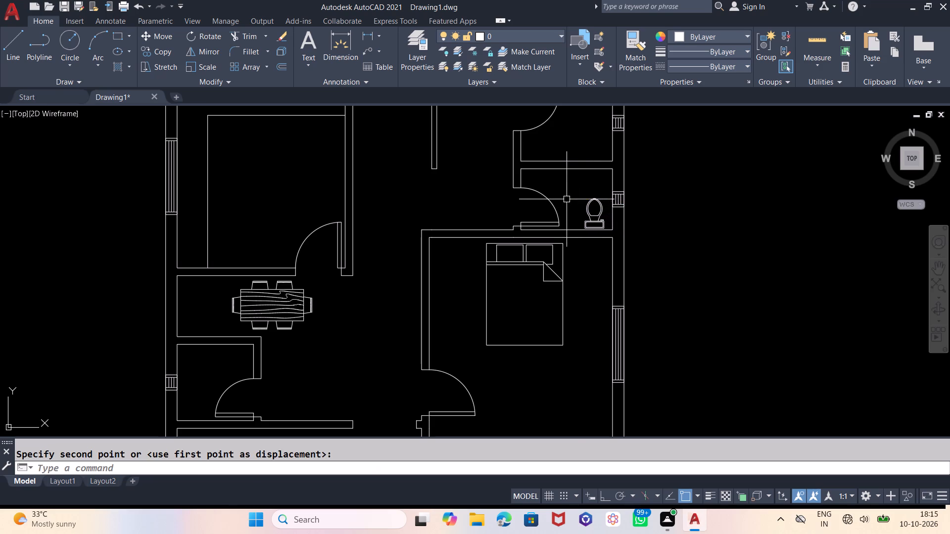
Move the sofa and the rectangular table together southward to about mid-height of the southwest room, keeping the sofa along the west wall.
{"action": "scroll", "coordinate": [566, 175], "scroll_direction": "down", "scroll_amount": 1}
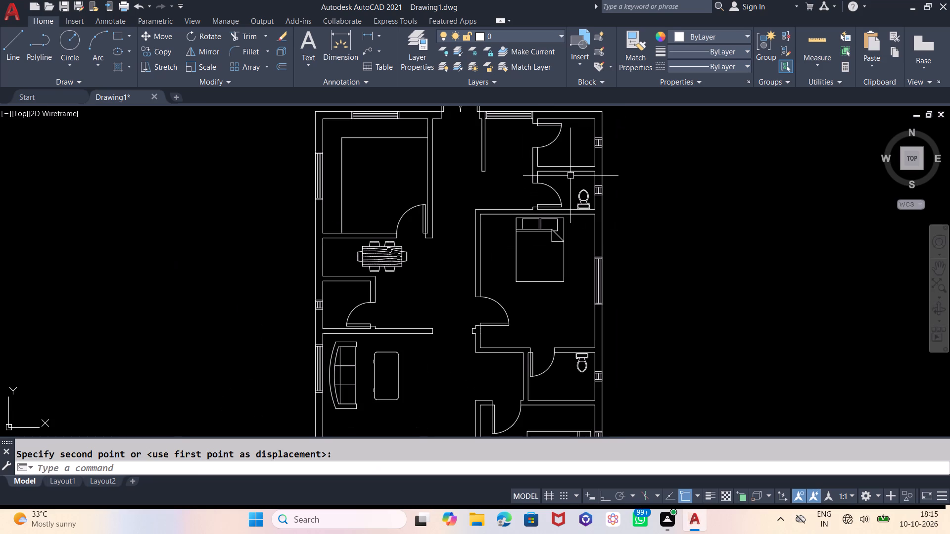
{"action": "scroll", "coordinate": [601, 266], "scroll_direction": "down", "scroll_amount": 2}
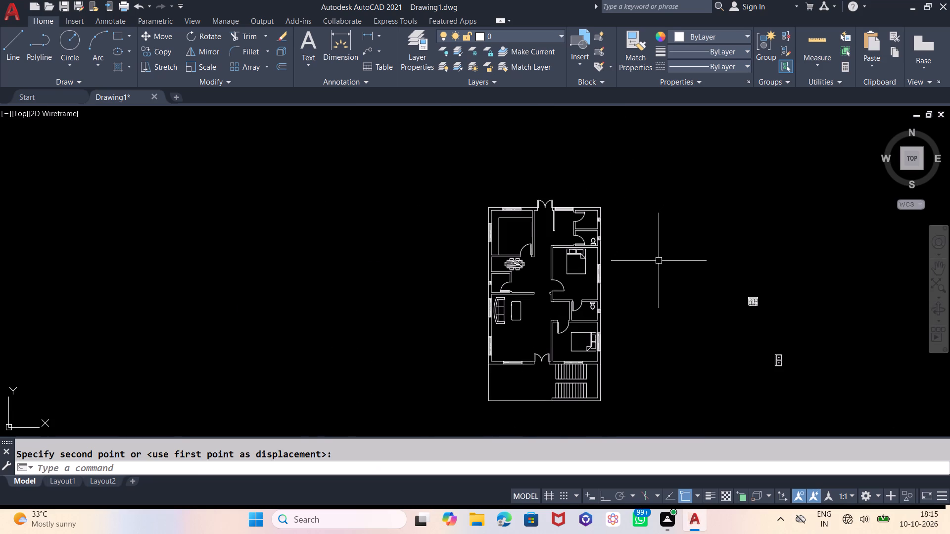
{"action": "scroll", "coordinate": [659, 261], "scroll_direction": "up", "scroll_amount": 1}
{"action": "scroll", "coordinate": [703, 256], "scroll_direction": "down", "scroll_amount": 1}
{"action": "scroll", "coordinate": [745, 298], "scroll_direction": "up", "scroll_amount": 1}
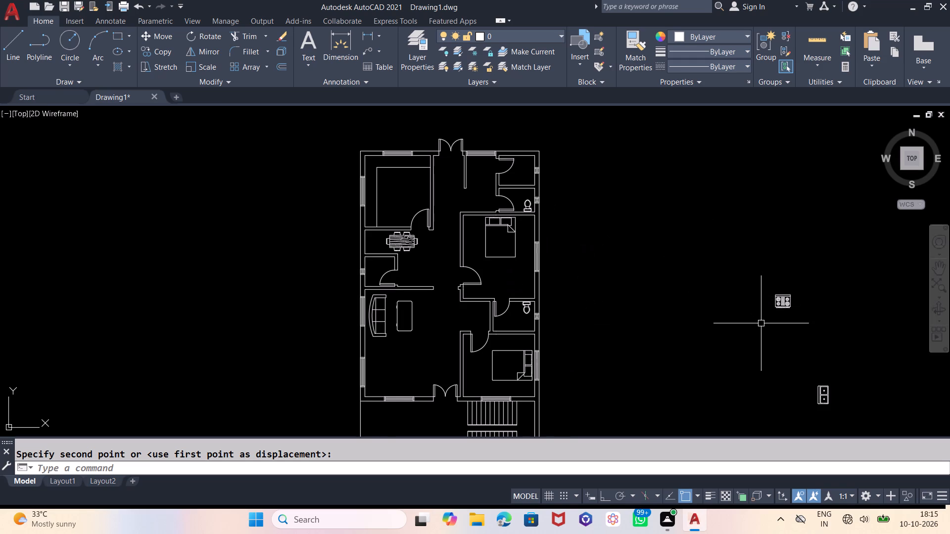
{"action": "left_click", "coordinate": [385, 327]}
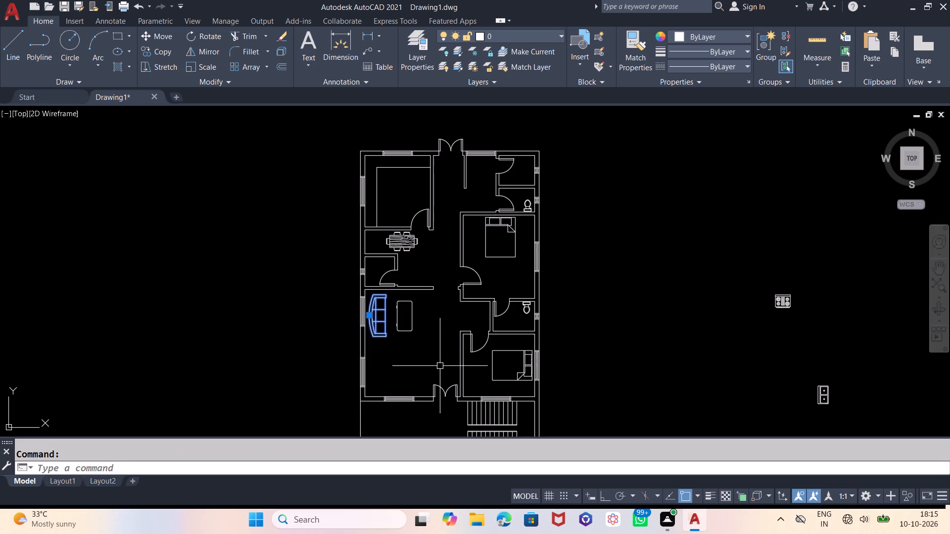
{"action": "key", "text": "m"}
{"action": "left_click", "coordinate": [409, 325]}
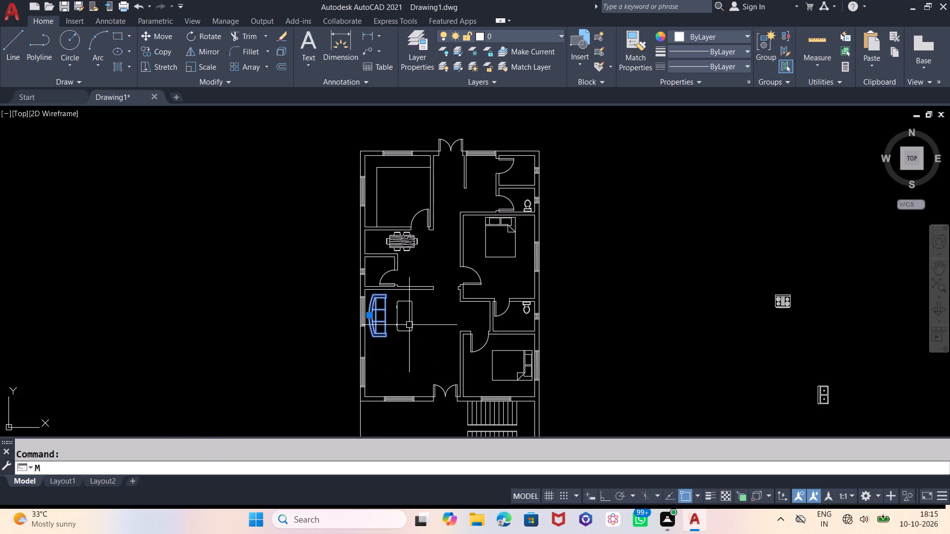
{"action": "left_click", "coordinate": [413, 333]}
{"action": "left_click", "coordinate": [413, 330]}
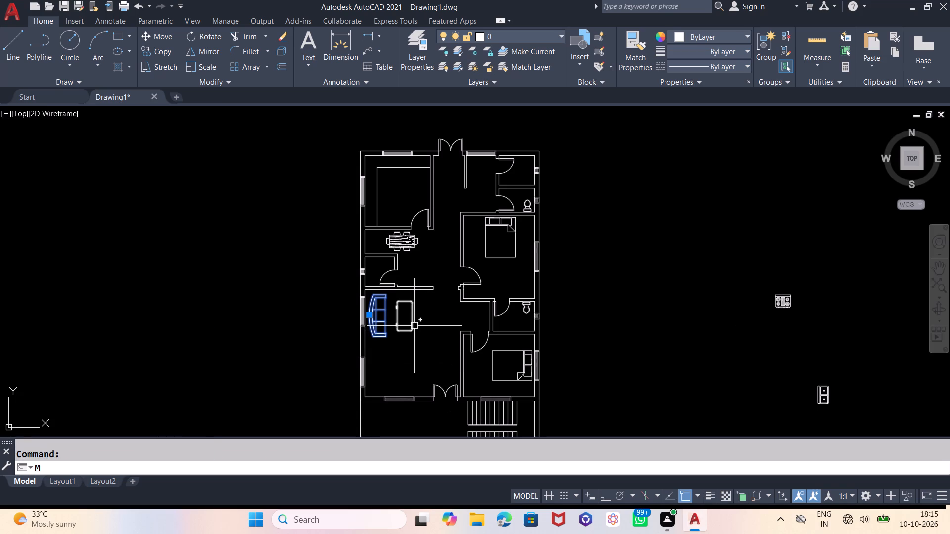
{"action": "left_click", "coordinate": [414, 326]}
{"action": "left_click", "coordinate": [412, 331]}
{"action": "key", "text": "Escape"}
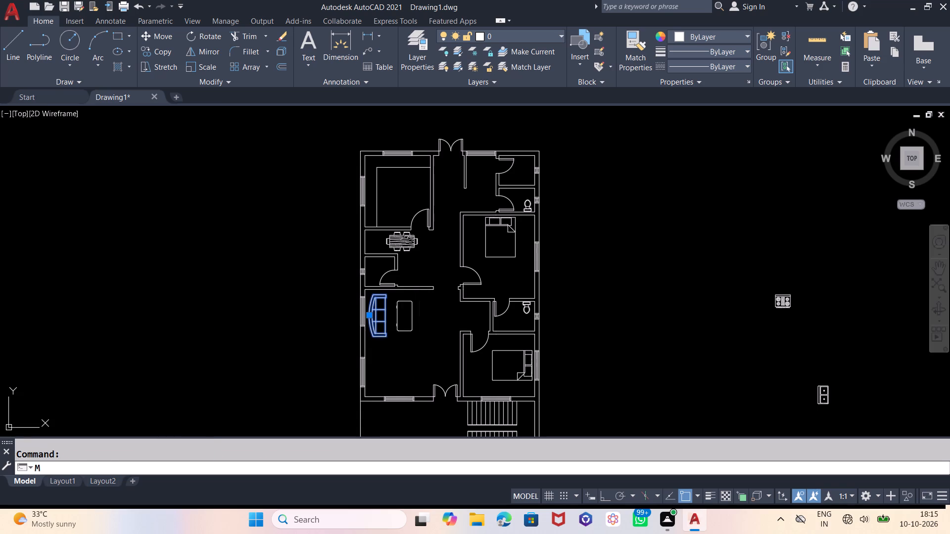
{"action": "left_click", "coordinate": [413, 322]}
{"action": "left_click", "coordinate": [376, 323]}
{"action": "key", "text": "m"}
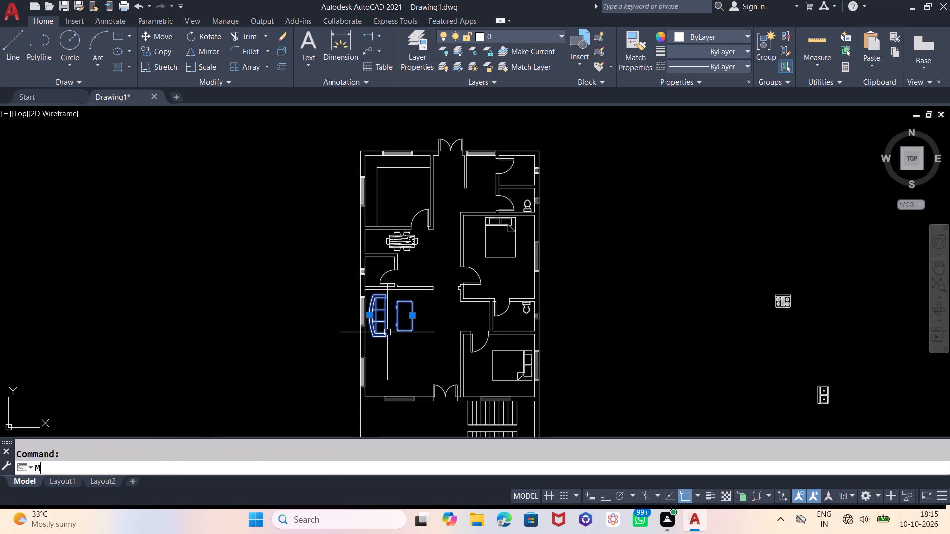
{"action": "key", "text": "Return"}
{"action": "left_click", "coordinate": [437, 316]}
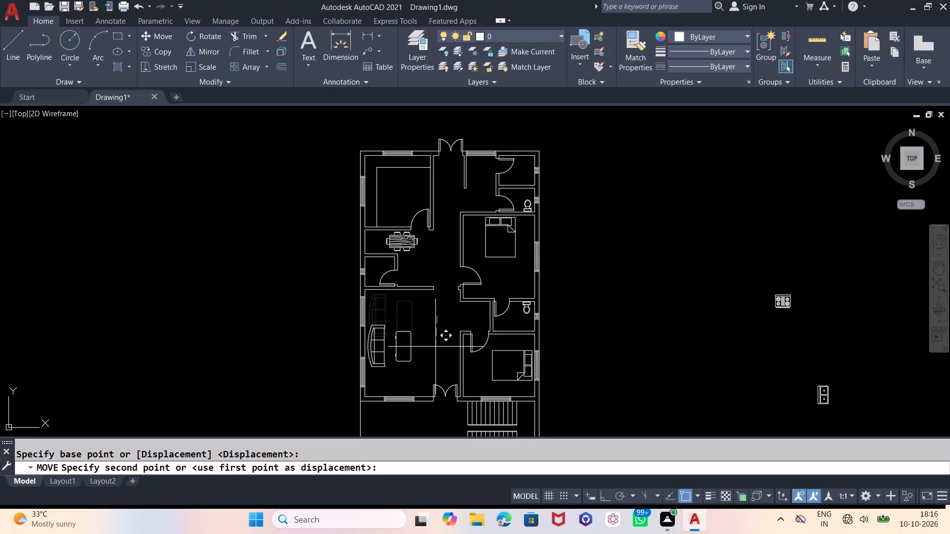
{"action": "left_click", "coordinate": [435, 347]}
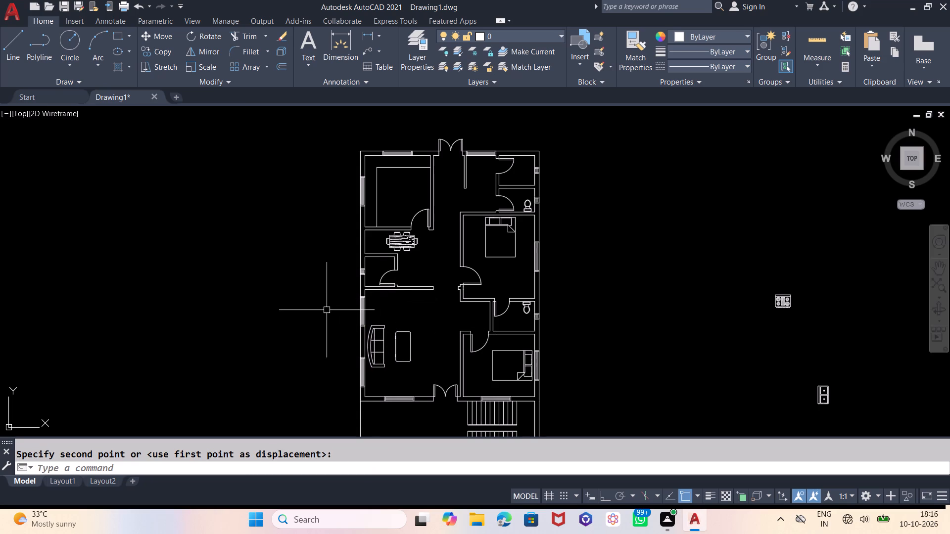
Scale down the range block east of the plan by eye.
{"action": "left_click", "coordinate": [787, 307]}
{"action": "type", "text": "SC"}
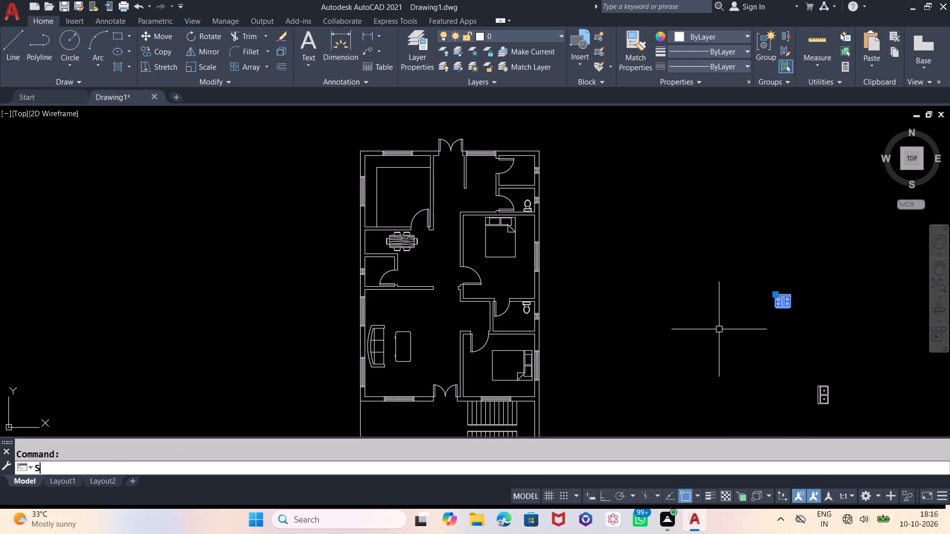
{"action": "key", "text": "Return"}
{"action": "left_click", "coordinate": [713, 329]}
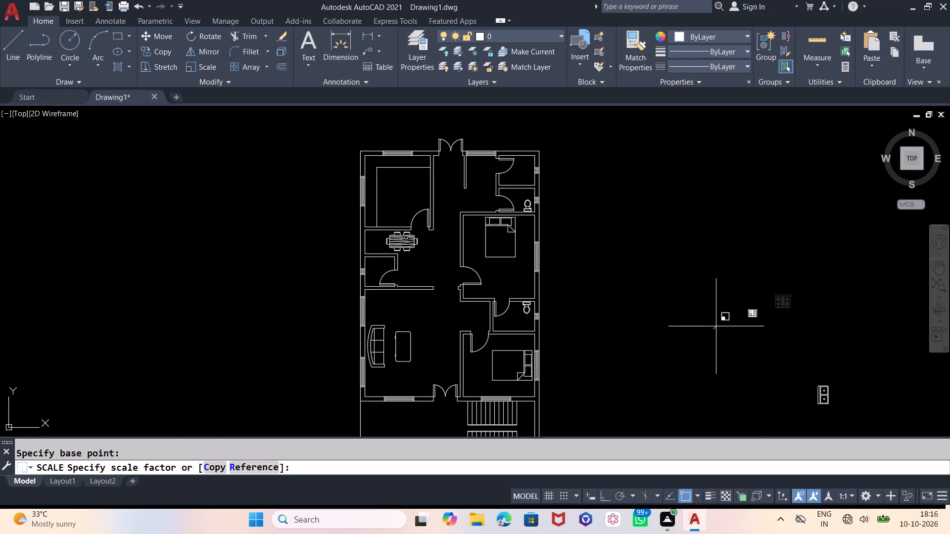
{"action": "left_click", "coordinate": [717, 325]}
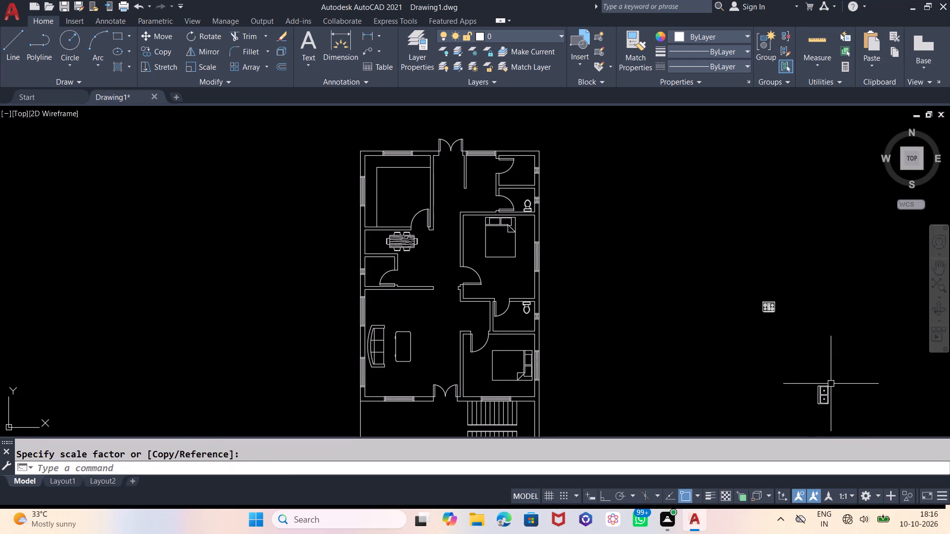
Scale down the double sink block southeast of the range slightly by eye.
{"action": "left_click", "coordinate": [823, 390]}
{"action": "type", "text": "SC"}
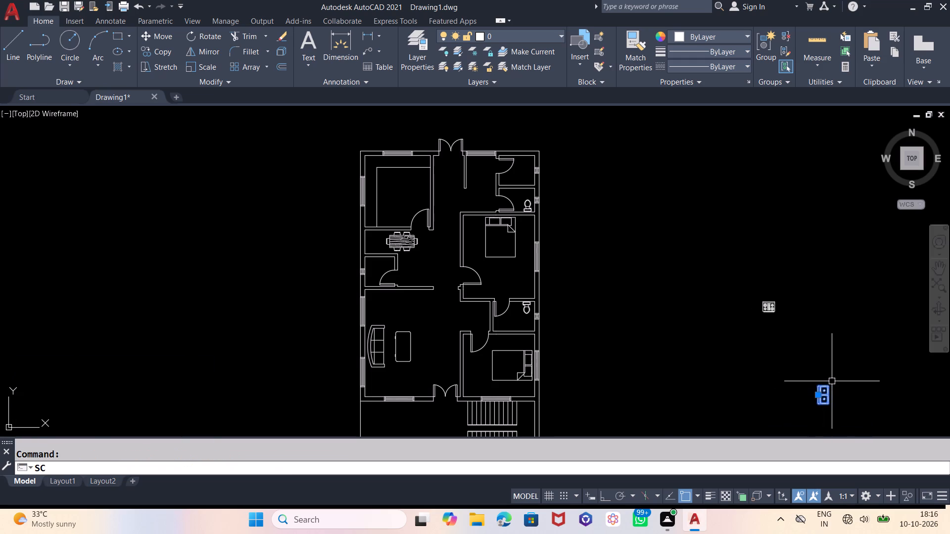
{"action": "key", "text": "Return"}
{"action": "left_click", "coordinate": [777, 367]}
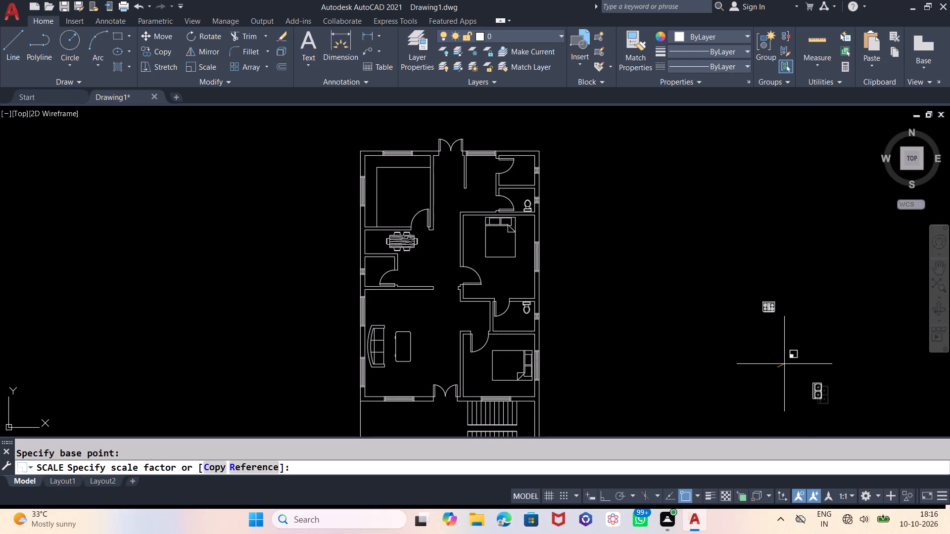
{"action": "left_click", "coordinate": [784, 364]}
Move the double sink onto the west counter of the northwest kitchen, near the counter's southern end beside the window.
{"action": "left_click", "coordinate": [818, 392]}
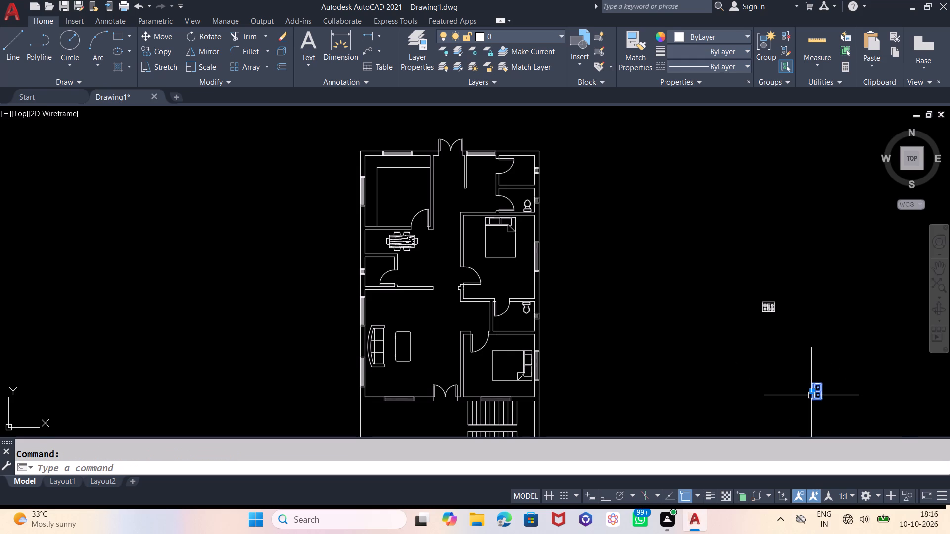
{"action": "key", "text": "m"}
{"action": "key", "text": "Return"}
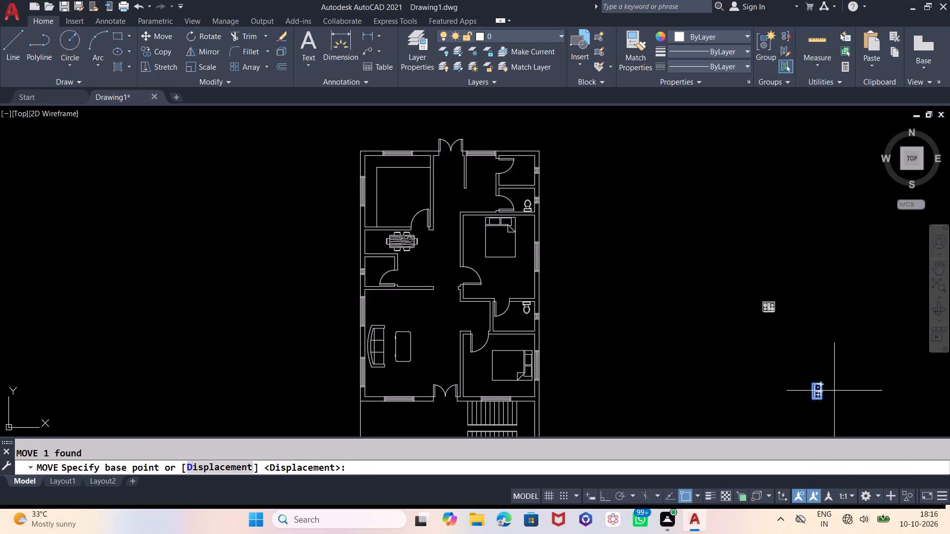
{"action": "left_click", "coordinate": [834, 391]}
{"action": "scroll", "coordinate": [386, 204], "scroll_direction": "up", "scroll_amount": 2}
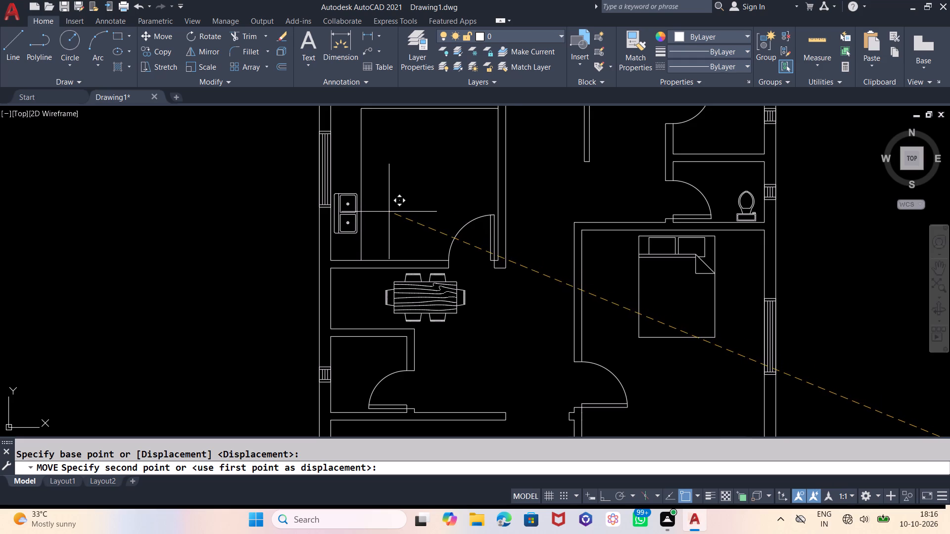
{"action": "left_click", "coordinate": [390, 212]}
{"action": "scroll", "coordinate": [267, 264], "scroll_direction": "down", "scroll_amount": 2}
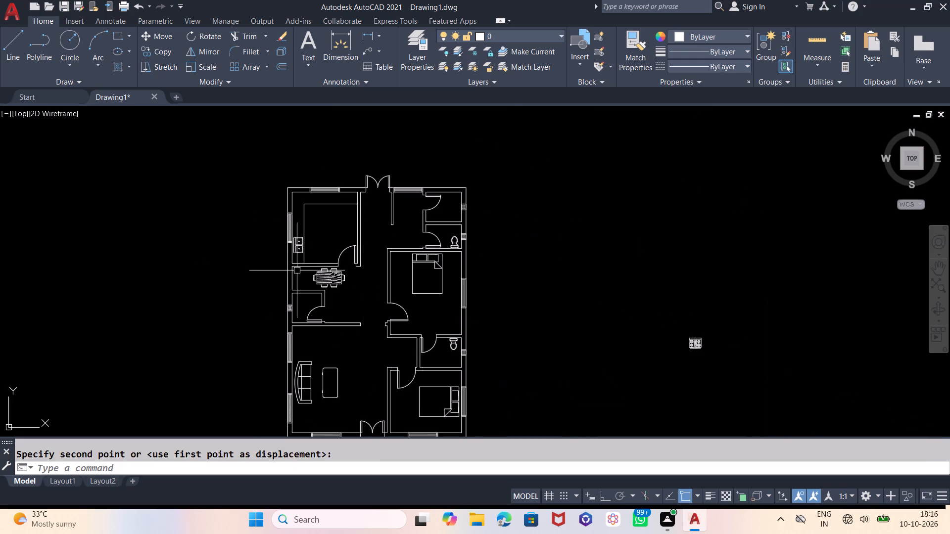
Move the range block from east of the plan onto the kitchen's north counter, centred below the window.
{"action": "left_click", "coordinate": [691, 340]}
{"action": "key", "text": "m"}
{"action": "key", "text": "Return"}
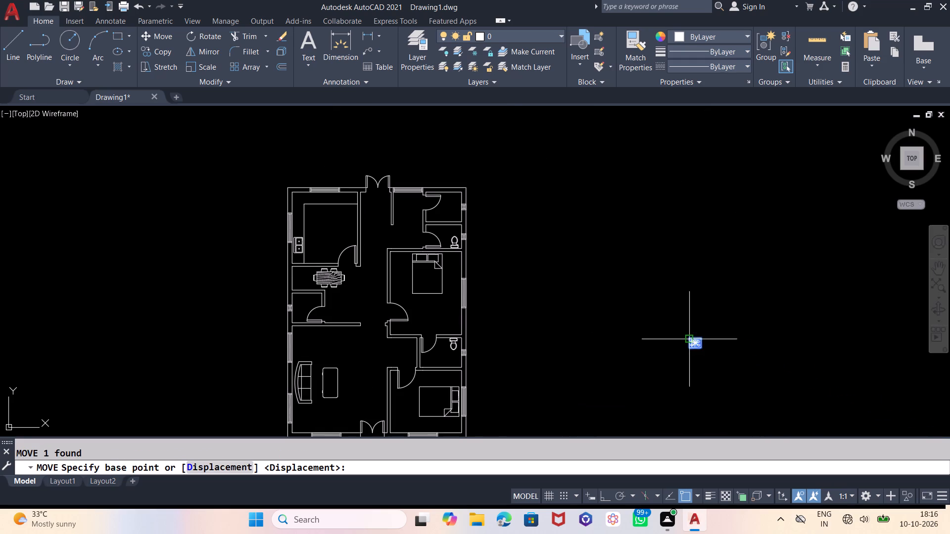
{"action": "left_click", "coordinate": [692, 362]}
{"action": "scroll", "coordinate": [319, 215], "scroll_direction": "up", "scroll_amount": 2}
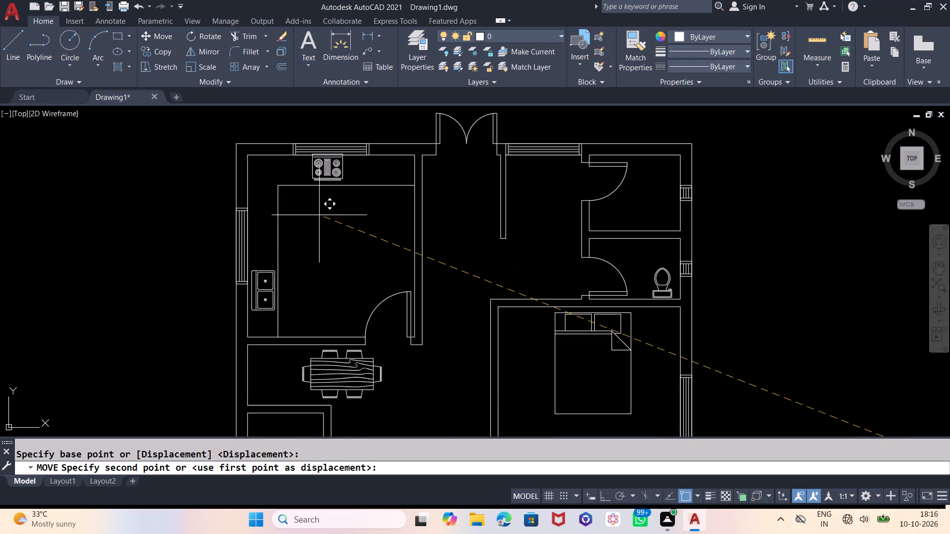
{"action": "left_click", "coordinate": [322, 218]}
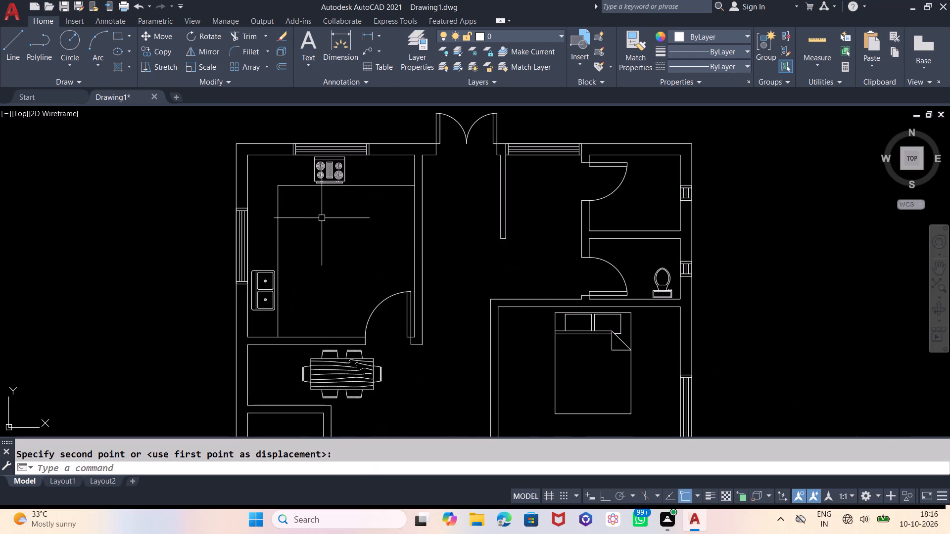
Insert the Dishwasher block from the Kitchens.dwg DesignCenter blocks into the empty space east of the plan.
{"action": "scroll", "coordinate": [363, 248], "scroll_direction": "down", "scroll_amount": 1}
{"action": "scroll", "coordinate": [338, 199], "scroll_direction": "down", "scroll_amount": 1}
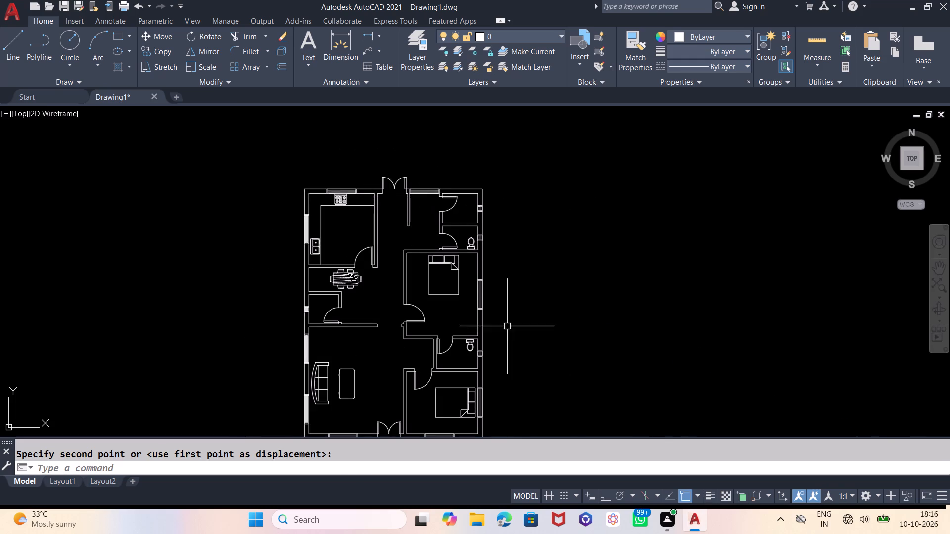
{"action": "middle_click_drag", "start_coordinate": [508, 337], "coordinate": [551, 272]}
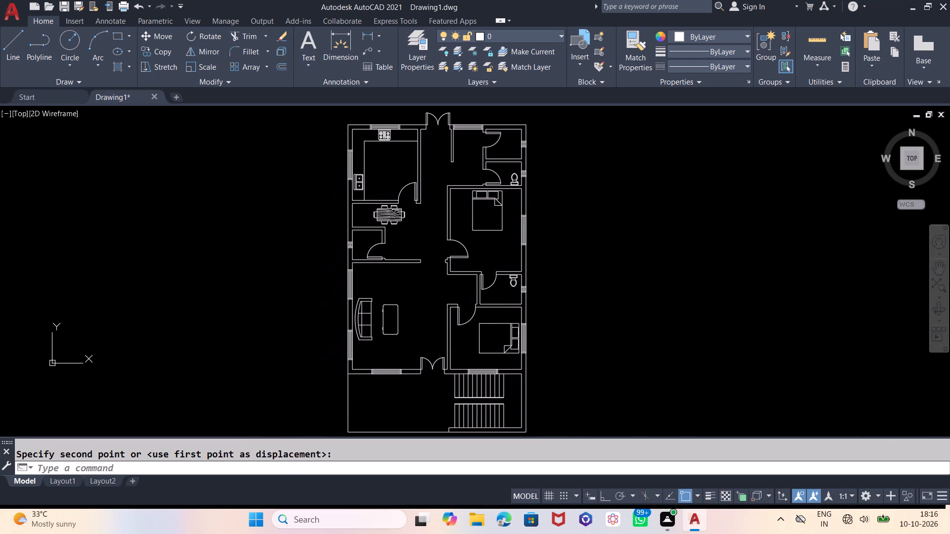
{"action": "key", "text": "z"}
{"action": "key", "text": "Return"}
{"action": "key", "text": "e"}
{"action": "key", "text": "Return"}
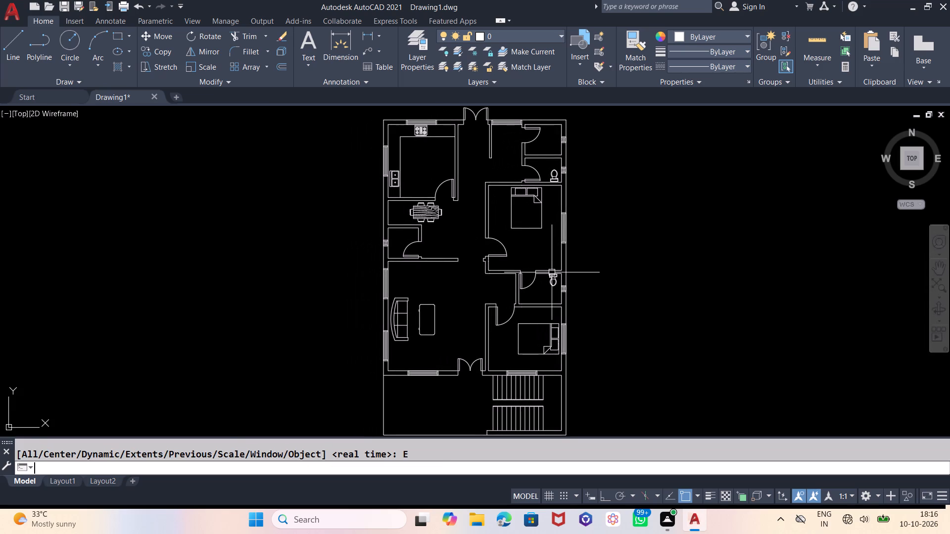
{"action": "left_click", "coordinate": [552, 272]}
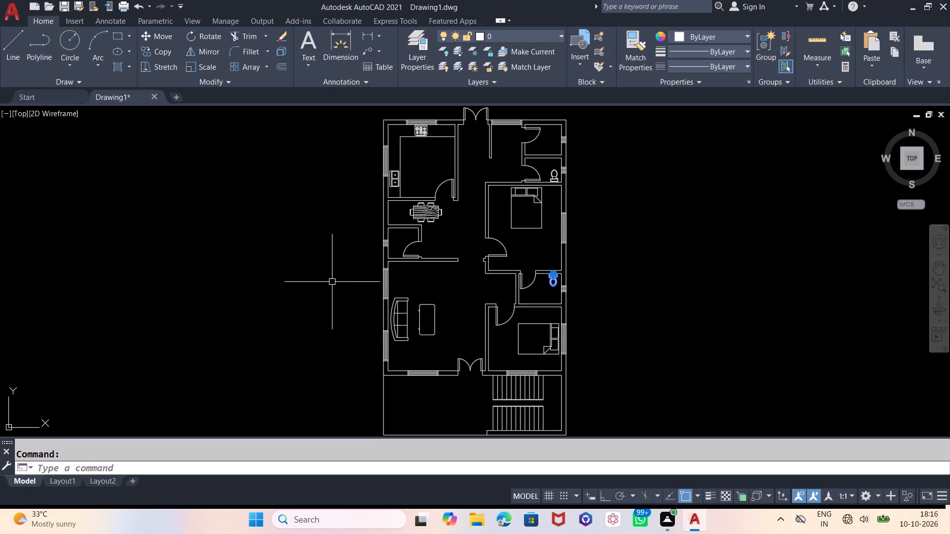
{"action": "key", "text": "Escape"}
{"action": "type", "text": "DC"}
{"action": "key", "text": "Return"}
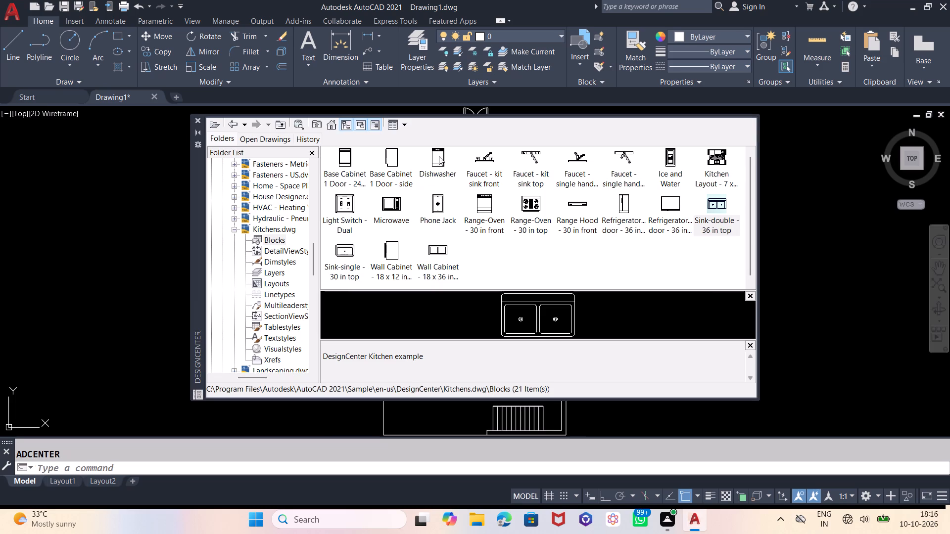
{"action": "left_click", "coordinate": [441, 151]}
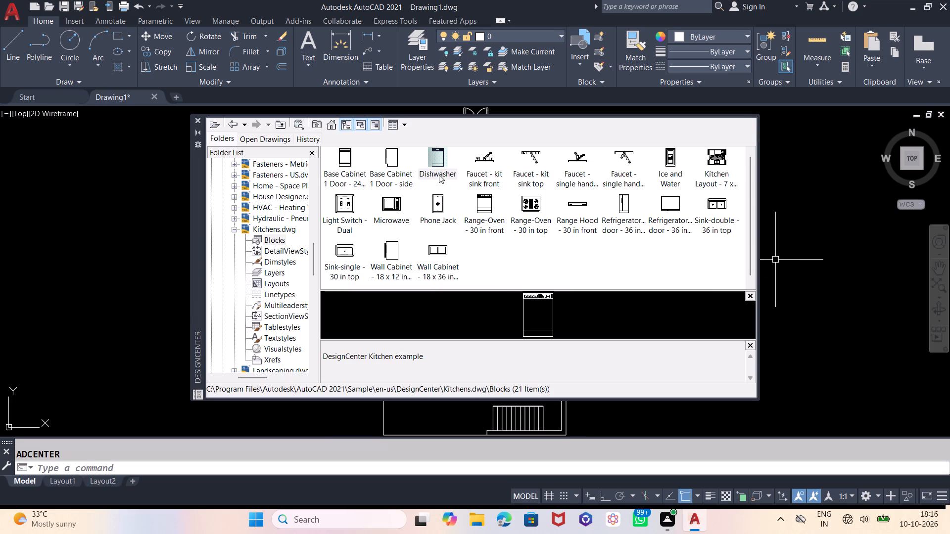
{"action": "left_click_drag", "start_coordinate": [438, 152], "coordinate": [793, 234]}
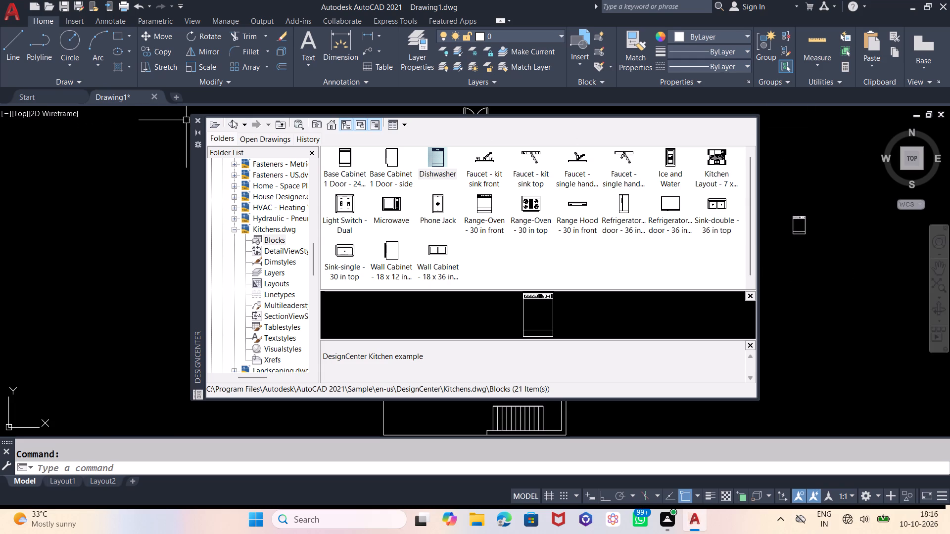
{"action": "left_click", "coordinate": [197, 120]}
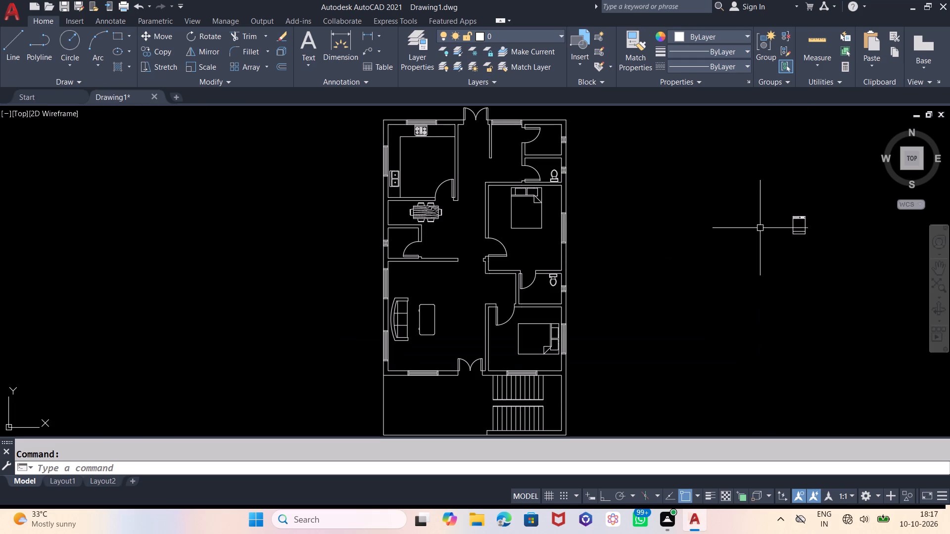
Move the dishwasher block into the small north room just east of the entrance hall, near its window.
{"action": "left_click", "coordinate": [798, 226]}
{"action": "left_click", "coordinate": [798, 232]}
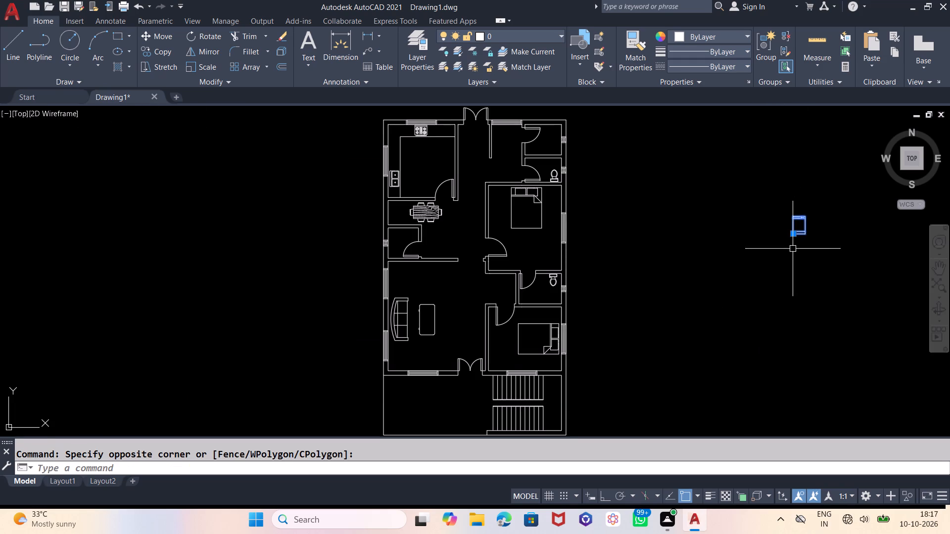
{"action": "key", "text": "m"}
{"action": "key", "text": "Return"}
{"action": "left_click", "coordinate": [796, 254]}
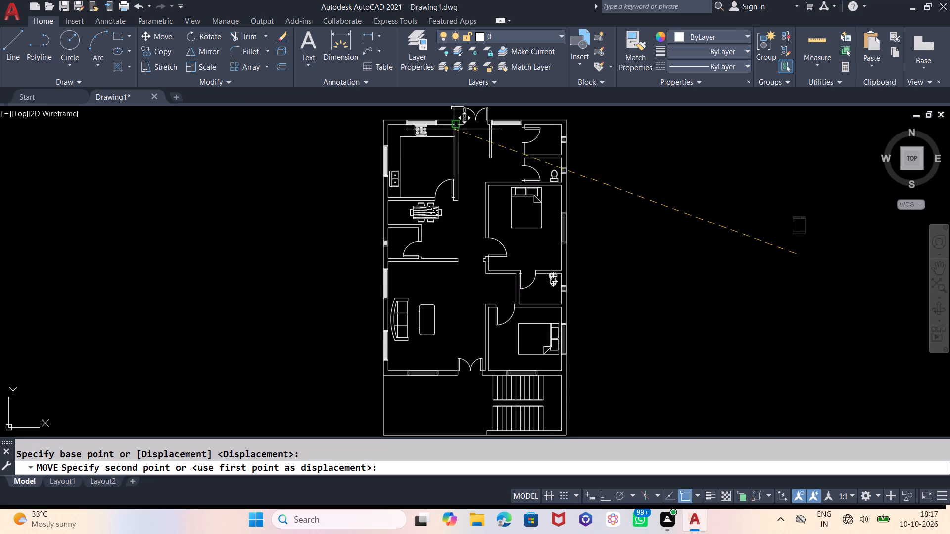
{"action": "scroll", "coordinate": [519, 161], "scroll_direction": "up", "scroll_amount": 1}
{"action": "middle_click_drag", "start_coordinate": [494, 185], "coordinate": [496, 303]}
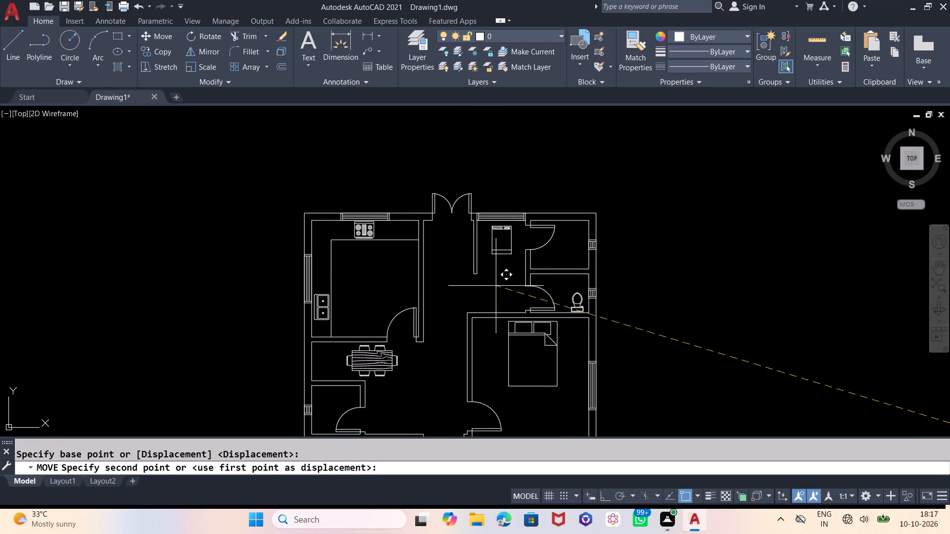
{"action": "left_click", "coordinate": [487, 288]}
Scale down the dishwasher block slightly by eye.
{"action": "left_click", "coordinate": [489, 257]}
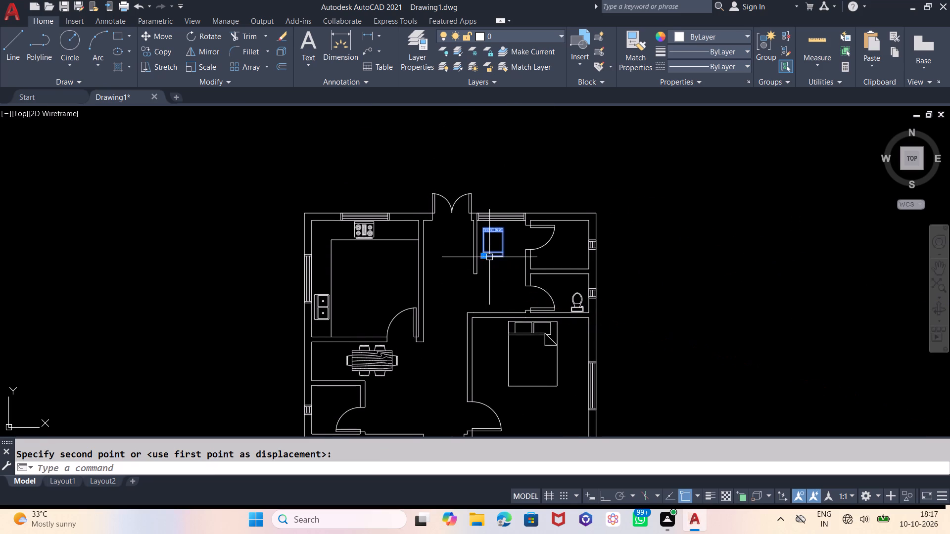
{"action": "type", "text": "SC"}
{"action": "key", "text": "Return"}
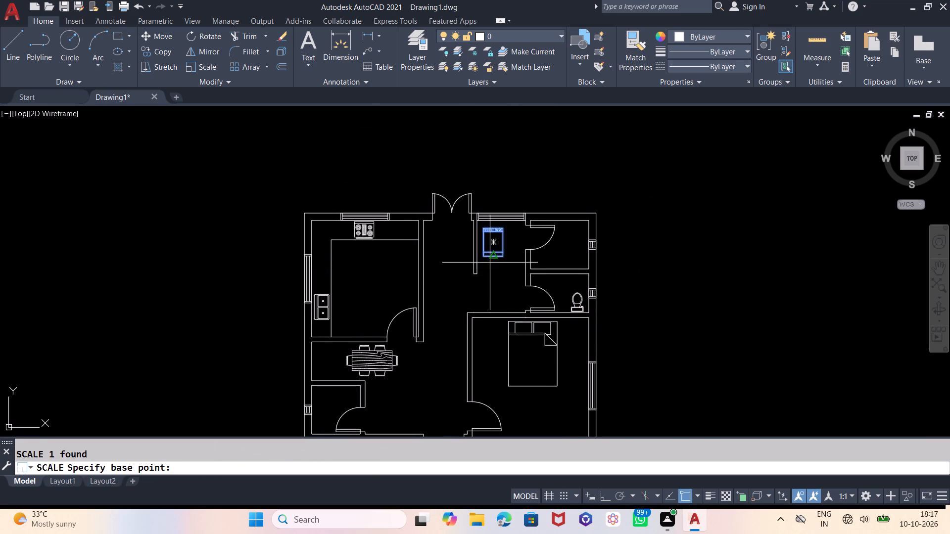
{"action": "left_click", "coordinate": [488, 261]}
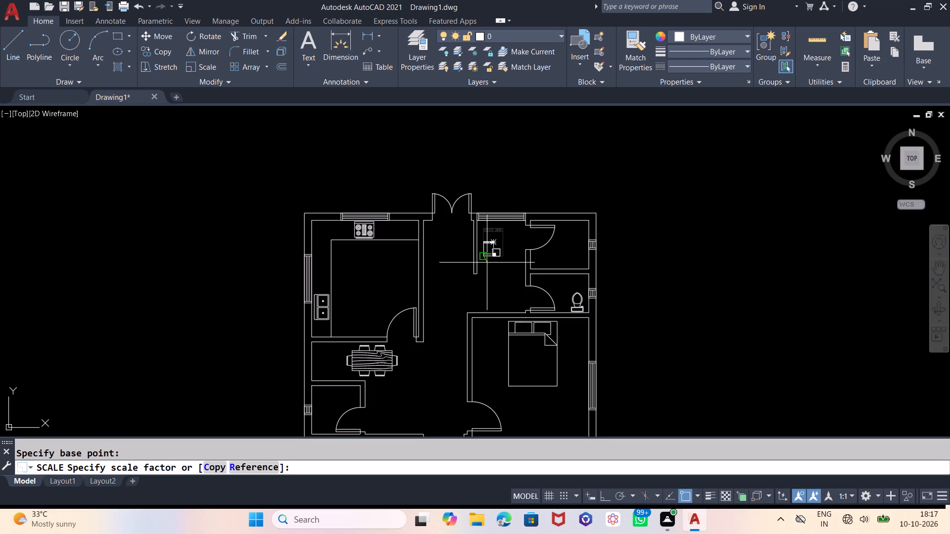
{"action": "left_click", "coordinate": [487, 267]}
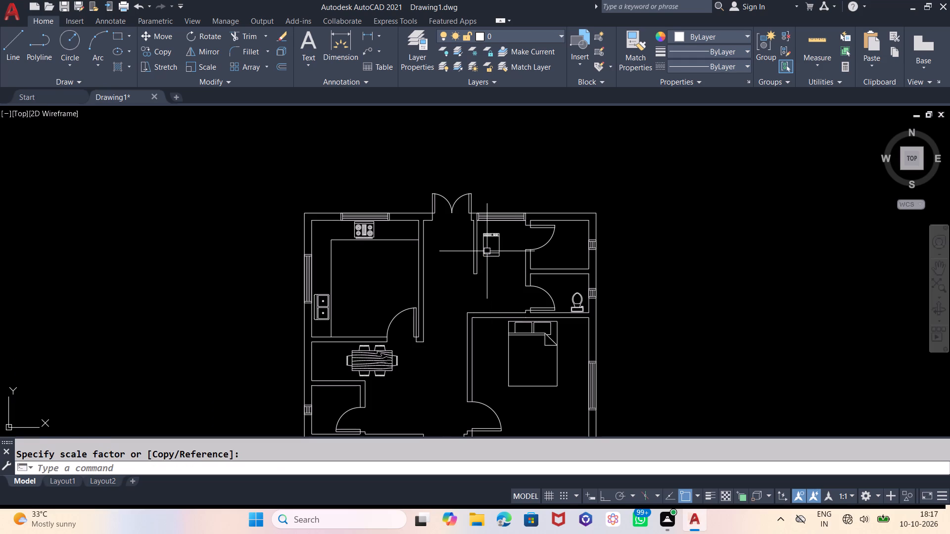
Move the dishwasher slightly north so it sits closer to the small room's northwest corner.
{"action": "left_click", "coordinate": [487, 258]}
{"action": "key", "text": "m"}
{"action": "key", "text": "Return"}
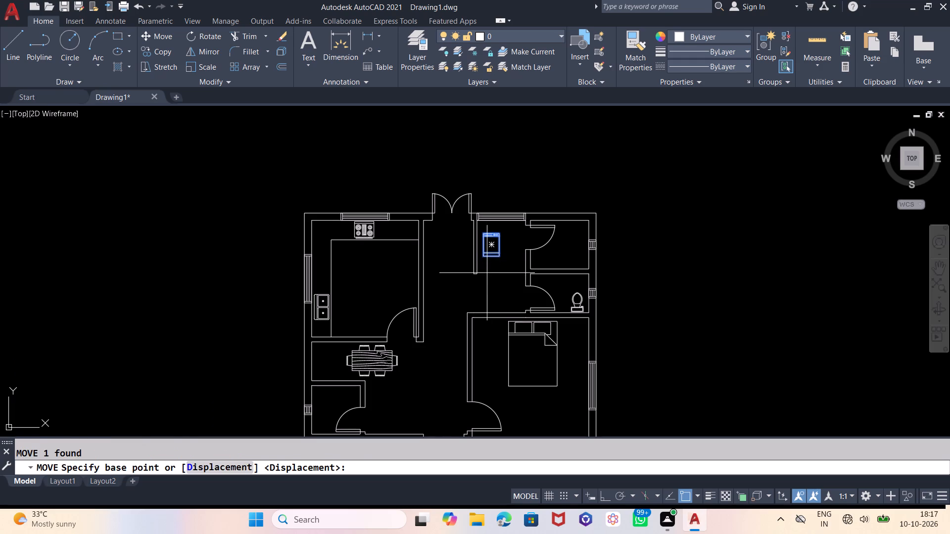
{"action": "left_click", "coordinate": [487, 275]}
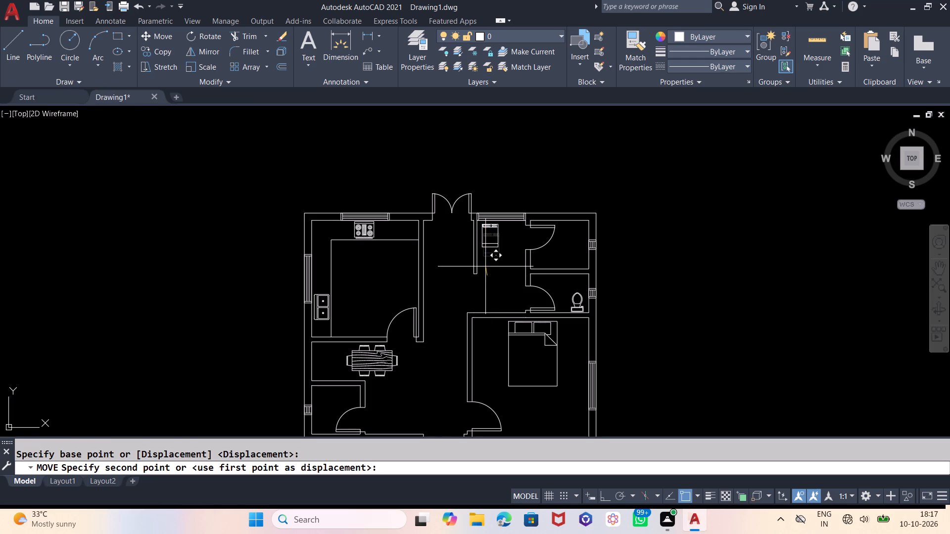
{"action": "left_click", "coordinate": [485, 267]}
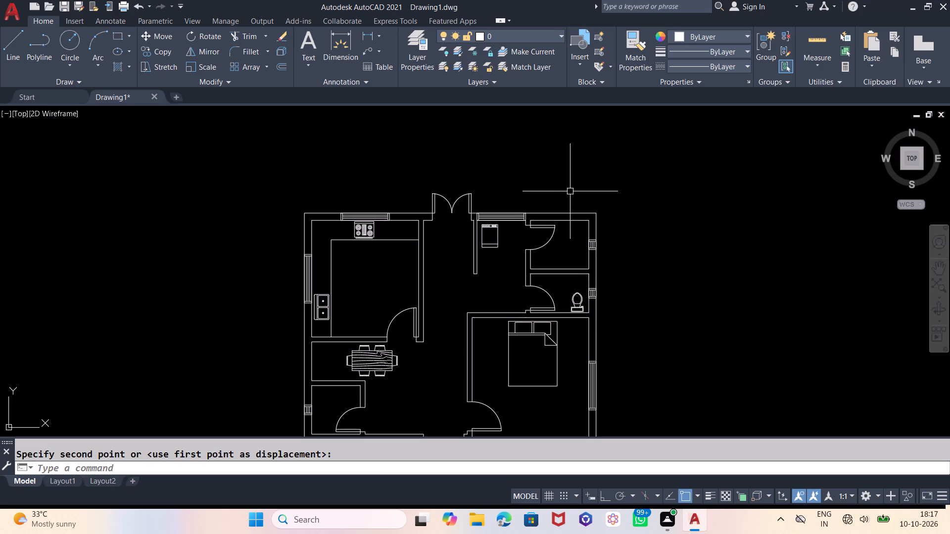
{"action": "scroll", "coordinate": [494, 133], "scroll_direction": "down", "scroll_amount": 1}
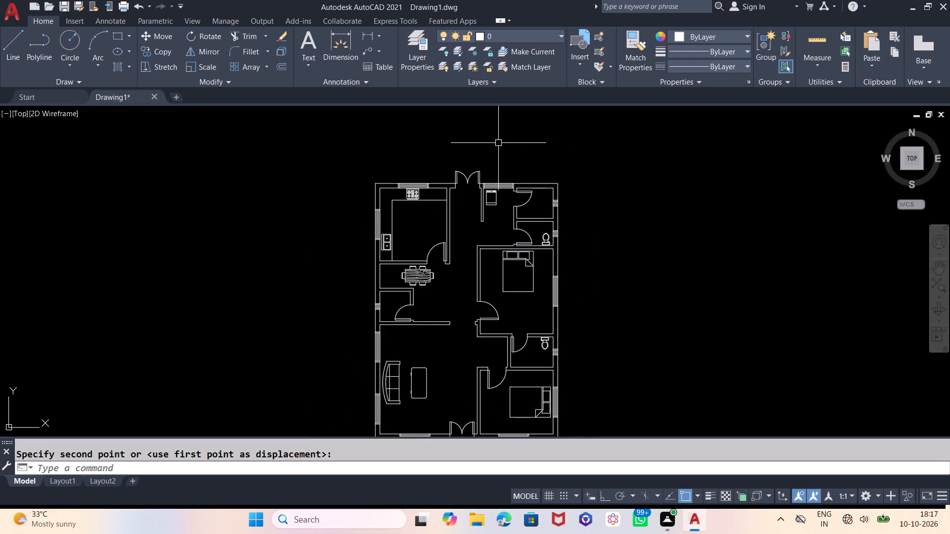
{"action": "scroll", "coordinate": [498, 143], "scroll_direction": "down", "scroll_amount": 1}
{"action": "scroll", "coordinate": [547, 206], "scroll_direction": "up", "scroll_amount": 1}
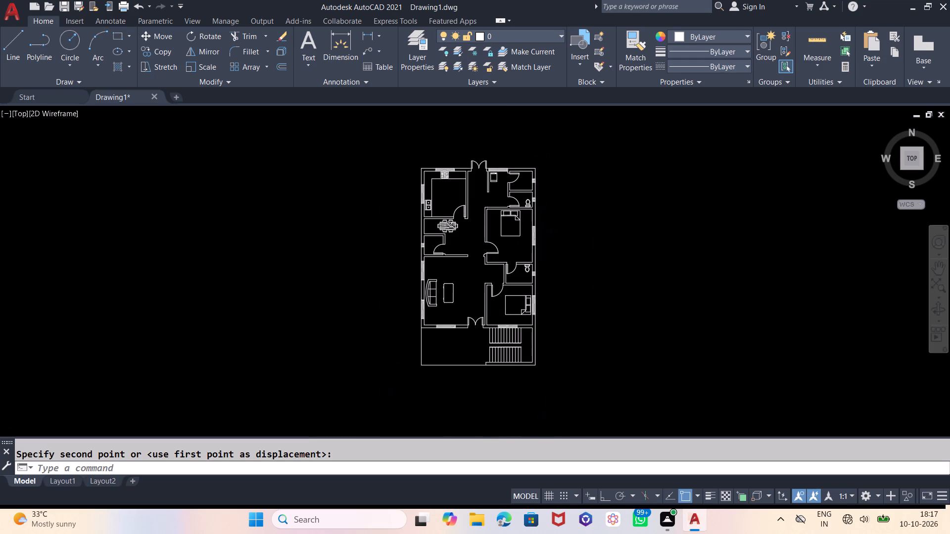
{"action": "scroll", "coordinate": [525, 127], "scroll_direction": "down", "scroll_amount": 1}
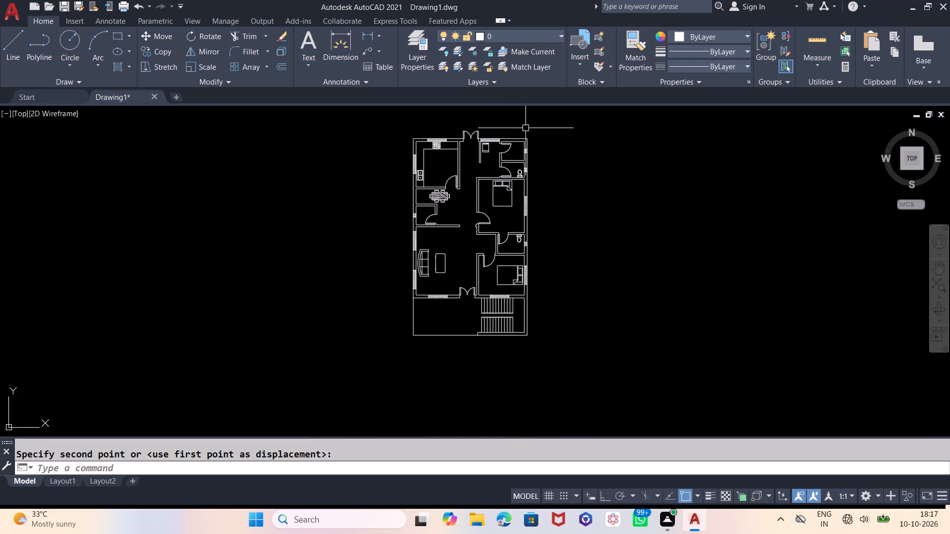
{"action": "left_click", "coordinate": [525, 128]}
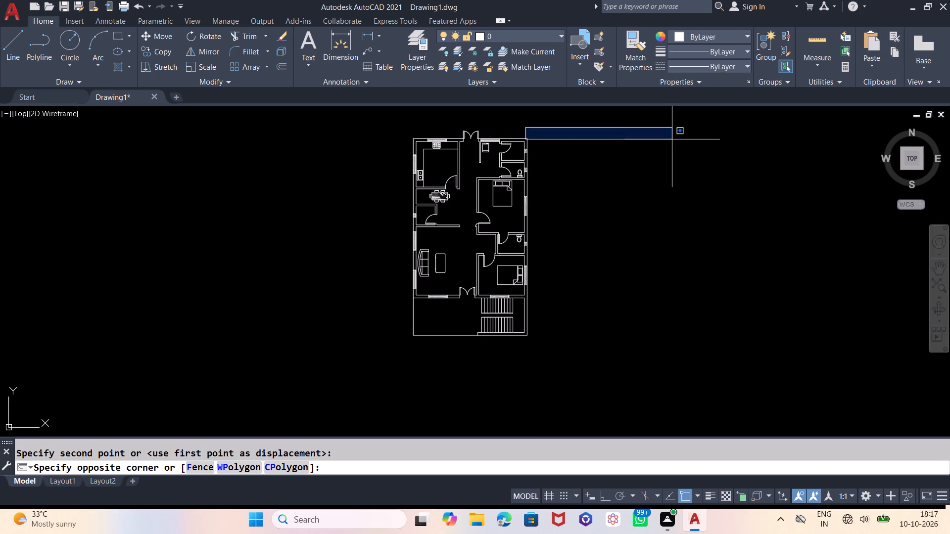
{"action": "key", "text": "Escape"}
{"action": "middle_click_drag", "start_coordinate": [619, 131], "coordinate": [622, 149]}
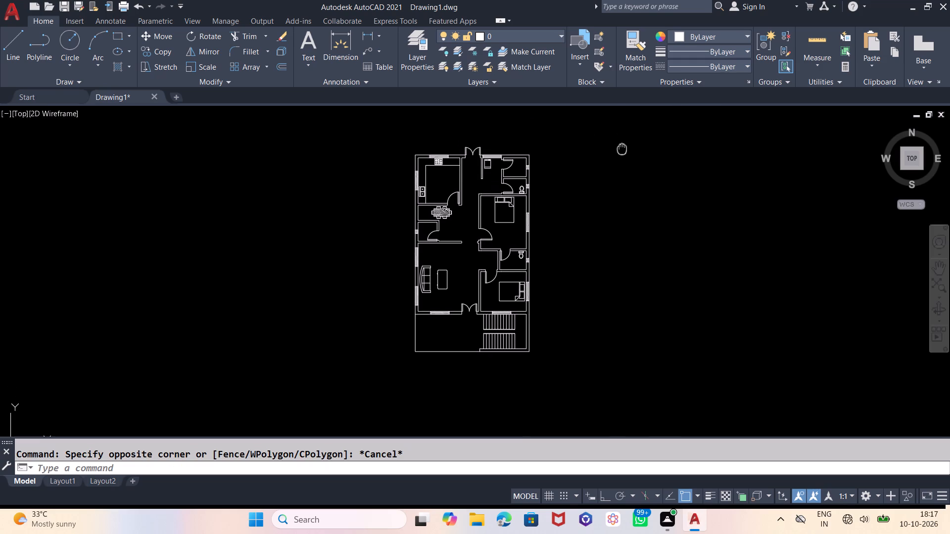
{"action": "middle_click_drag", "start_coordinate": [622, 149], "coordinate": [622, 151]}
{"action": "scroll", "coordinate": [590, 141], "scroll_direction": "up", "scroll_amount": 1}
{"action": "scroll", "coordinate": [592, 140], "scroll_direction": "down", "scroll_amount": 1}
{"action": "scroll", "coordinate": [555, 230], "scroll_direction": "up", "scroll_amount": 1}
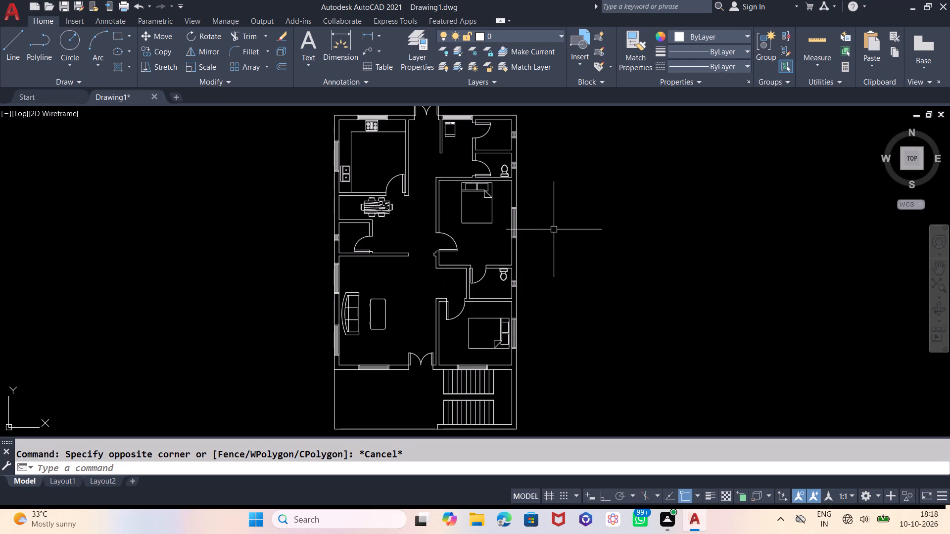
Add the multiline text label KTN in the empty space east of the plan.
{"action": "left_click", "coordinate": [316, 42]}
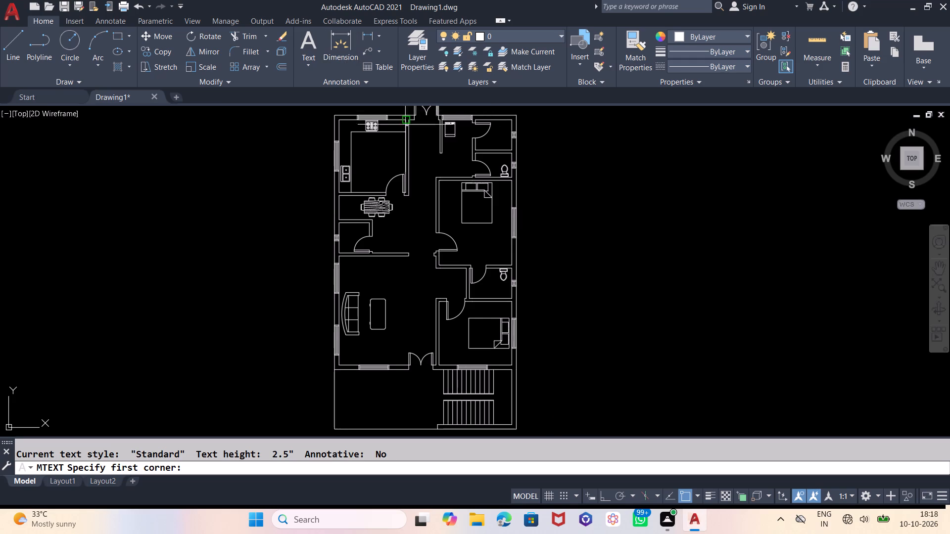
{"action": "left_click", "coordinate": [640, 236]}
{"action": "left_click", "coordinate": [647, 240]}
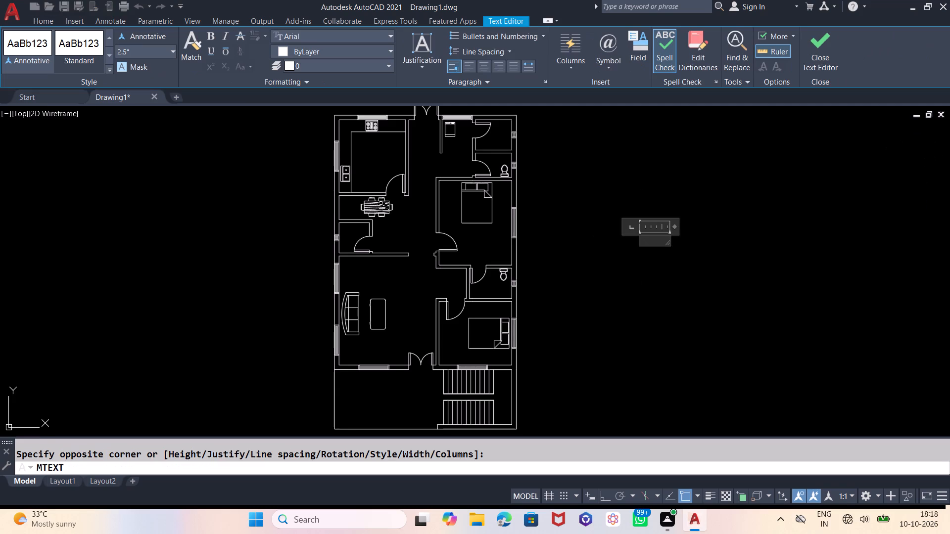
{"action": "type", "text": "KTN"}
{"action": "key", "text": "Return"}
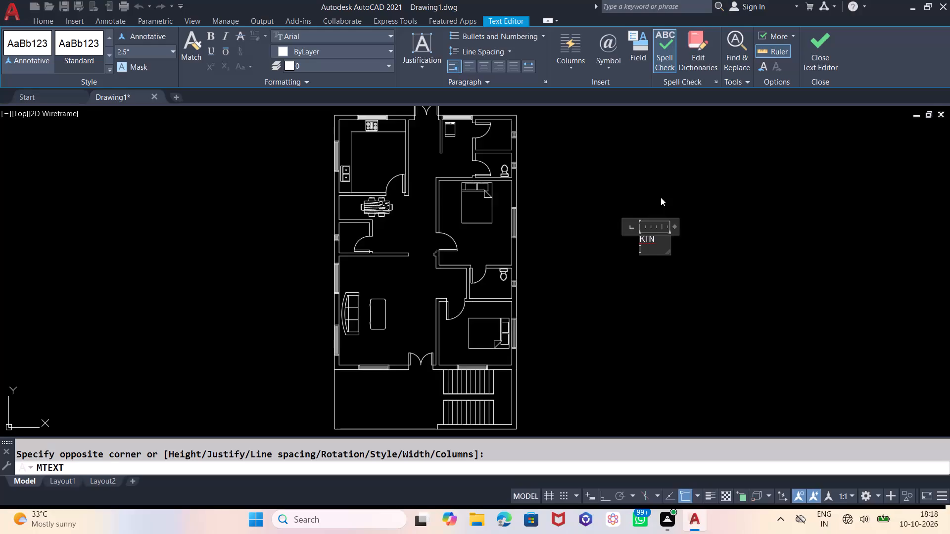
{"action": "left_click", "coordinate": [667, 199]}
Scale up the KTN label by eye.
{"action": "left_click", "coordinate": [639, 236]}
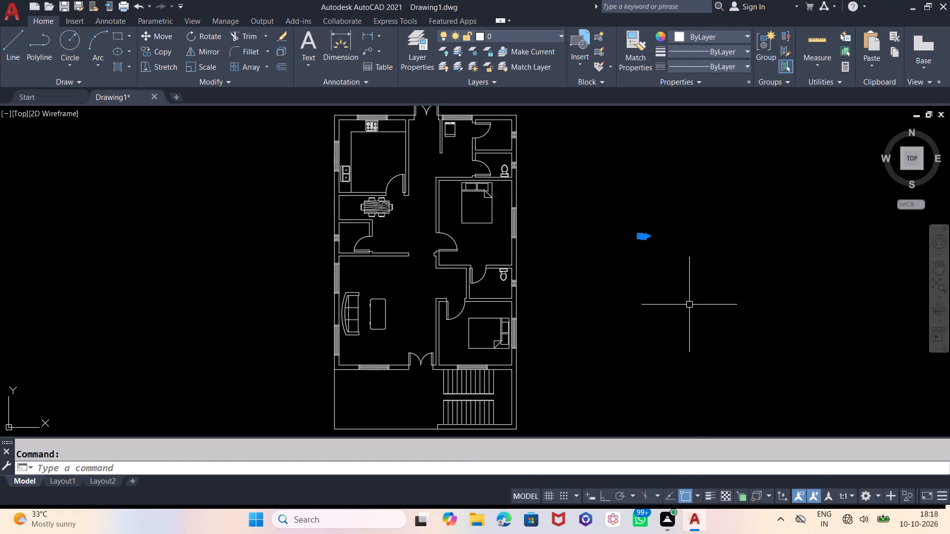
{"action": "type", "text": "SC"}
{"action": "key", "text": "Return"}
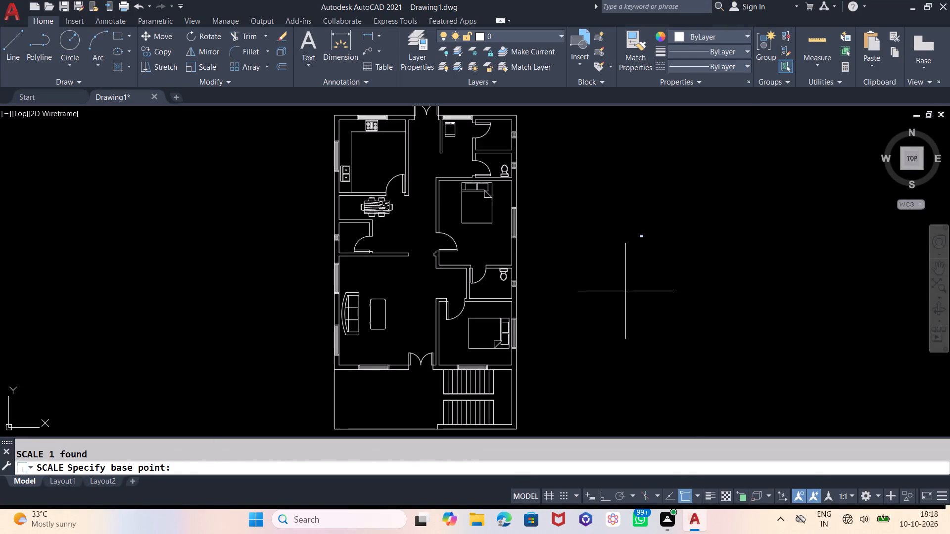
{"action": "left_click_drag", "start_coordinate": [610, 284], "coordinate": [618, 289]}
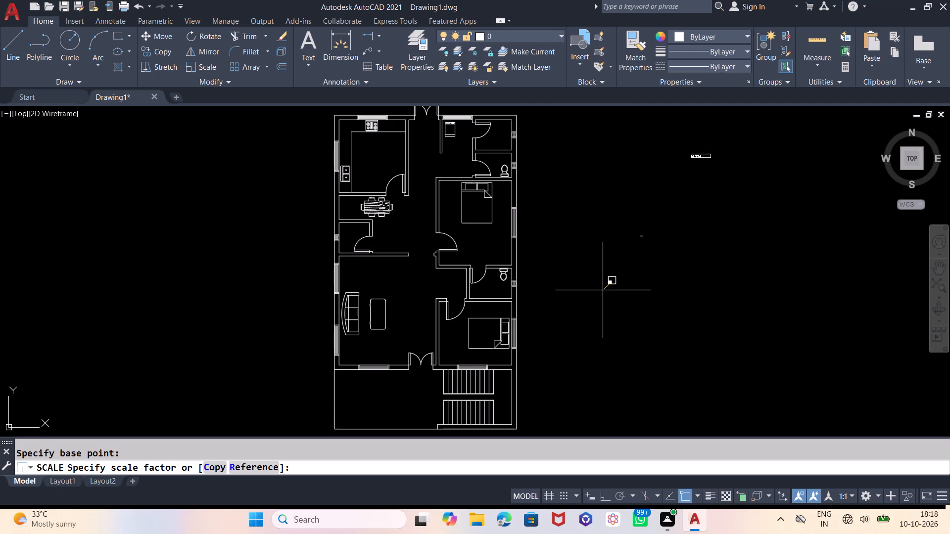
{"action": "left_click", "coordinate": [603, 290]}
Move the KTN label southwest in the empty space so it sits closer to the plan's east side.
{"action": "left_click", "coordinate": [701, 155]}
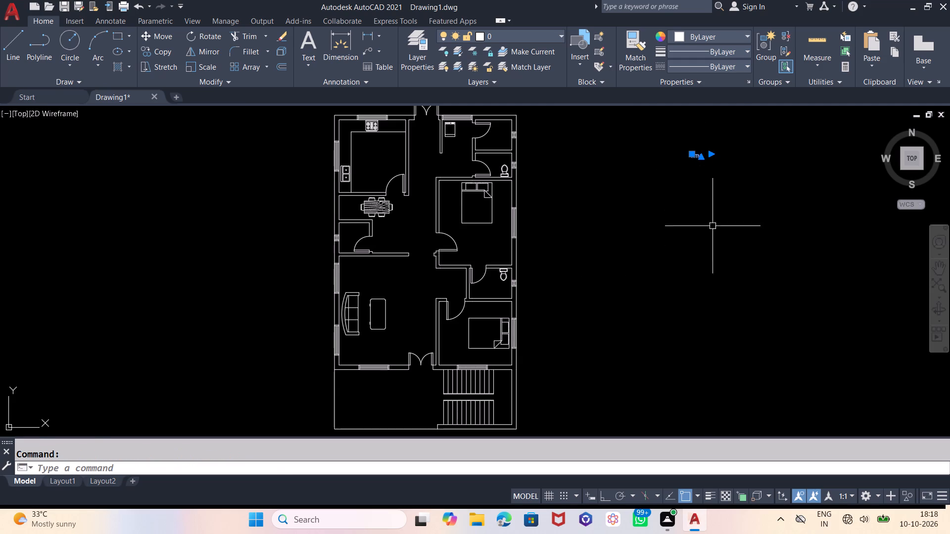
{"action": "key", "text": "m"}
{"action": "key", "text": "Return"}
{"action": "left_click_drag", "start_coordinate": [721, 246], "coordinate": [717, 263]}
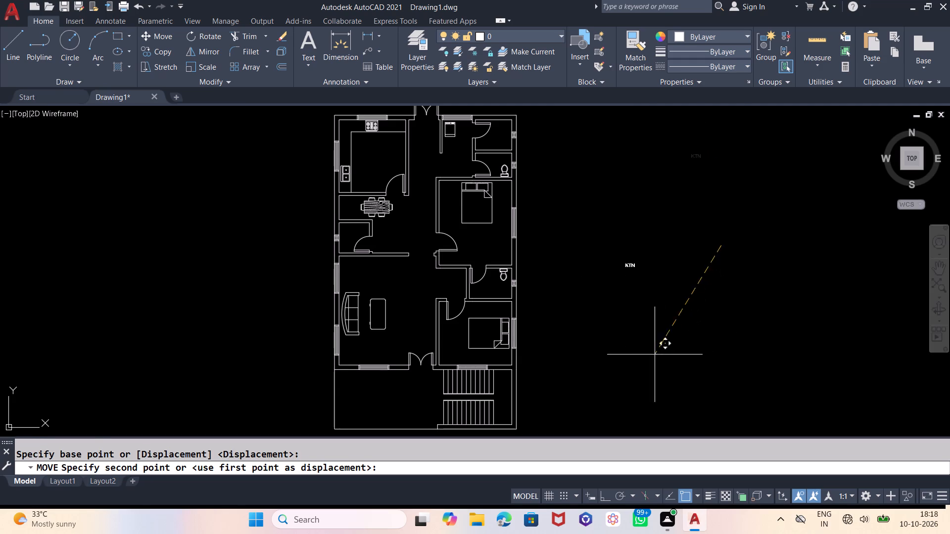
{"action": "left_click", "coordinate": [627, 355]}
Scale up the KTN label further by eye.
{"action": "left_click", "coordinate": [603, 267]}
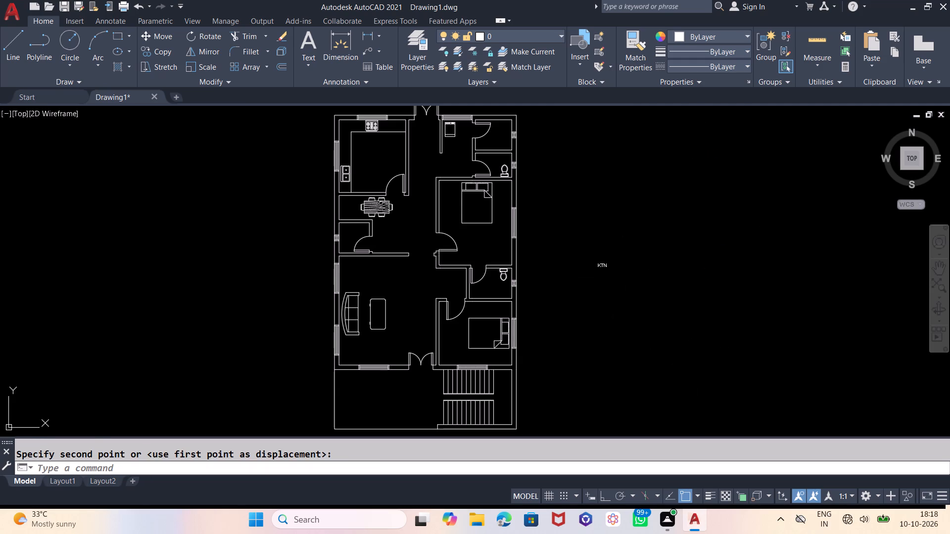
{"action": "key", "text": "s"}
{"action": "key", "text": "c"}
{"action": "key", "text": "Return"}
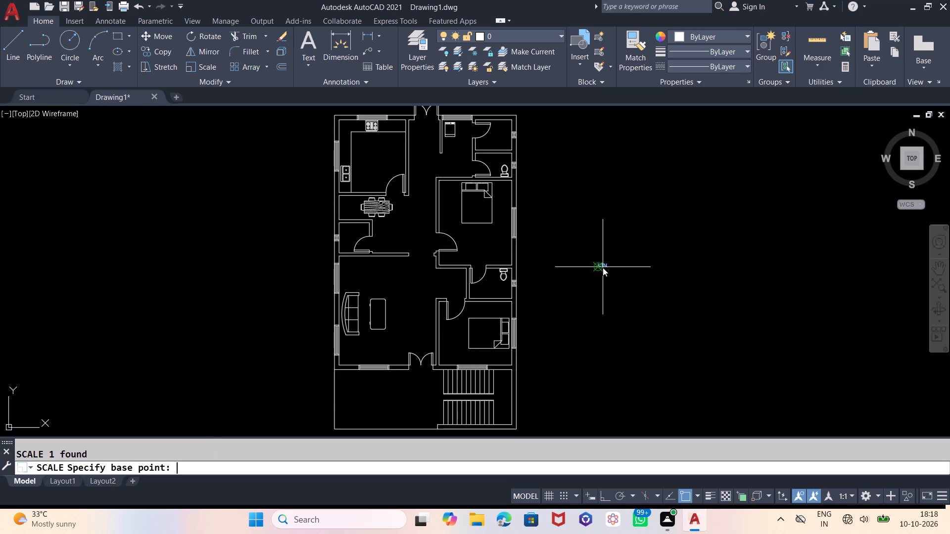
{"action": "left_click", "coordinate": [602, 285]}
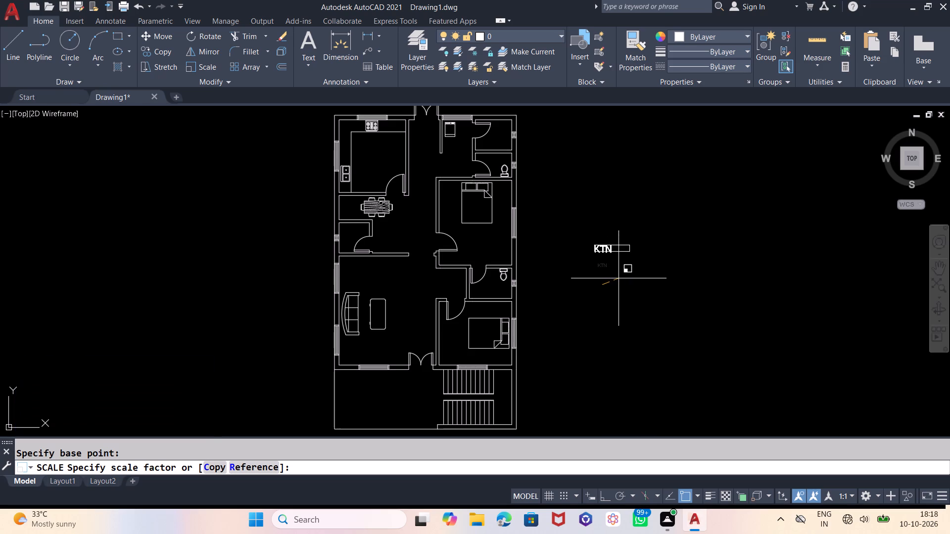
{"action": "left_click", "coordinate": [617, 278]}
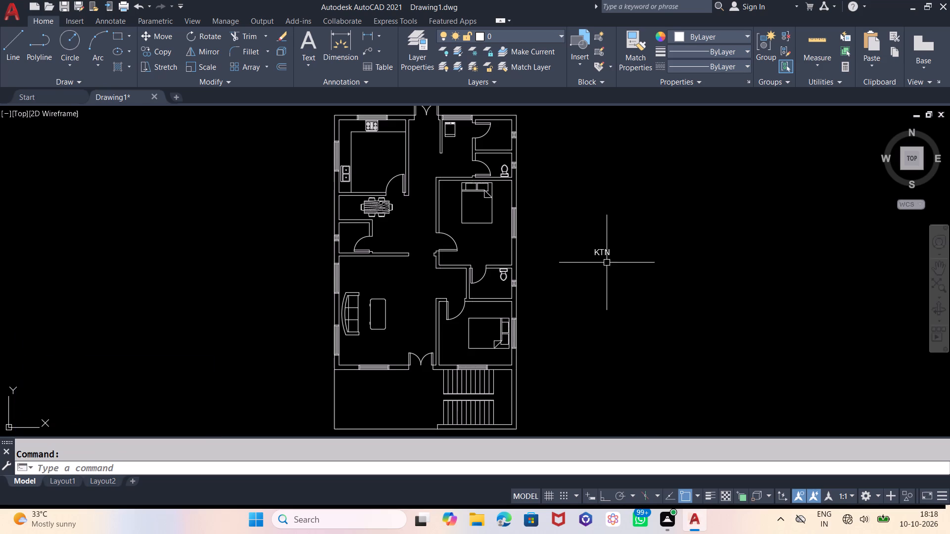
Copy the KTN label into the kitchen twice, placing one copy below the other.
{"action": "left_click", "coordinate": [605, 256]}
{"action": "key", "text": "c"}
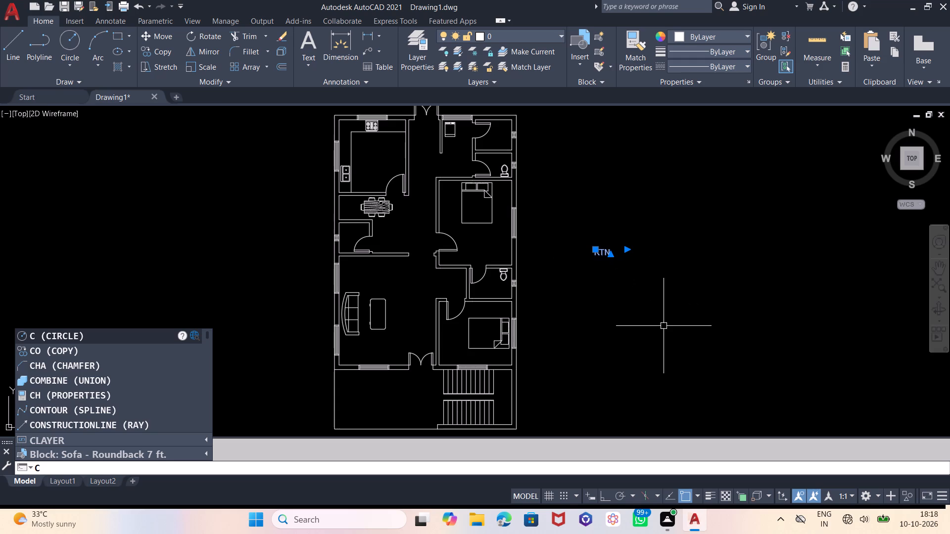
{"action": "key", "text": "p"}
{"action": "key", "text": "Return"}
{"action": "left_click", "coordinate": [622, 273]}
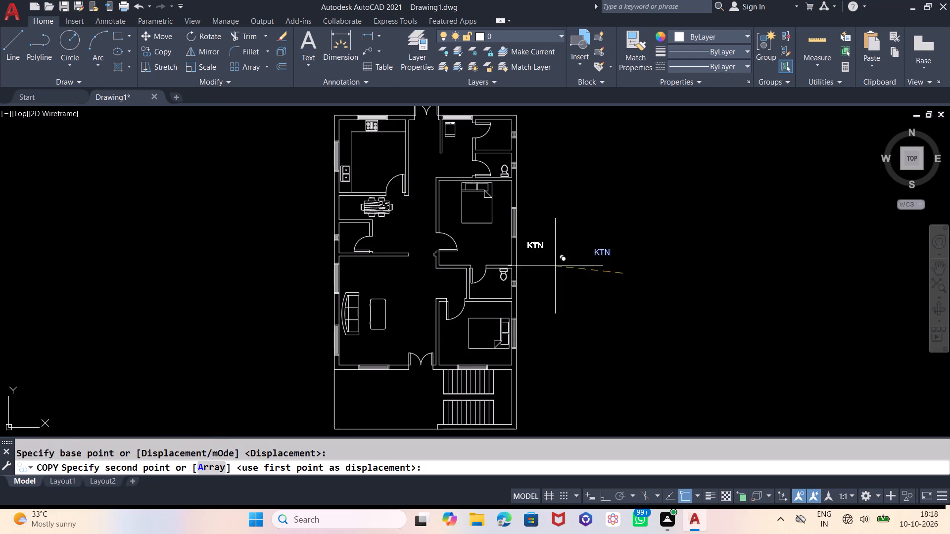
{"action": "left_click", "coordinate": [394, 161]}
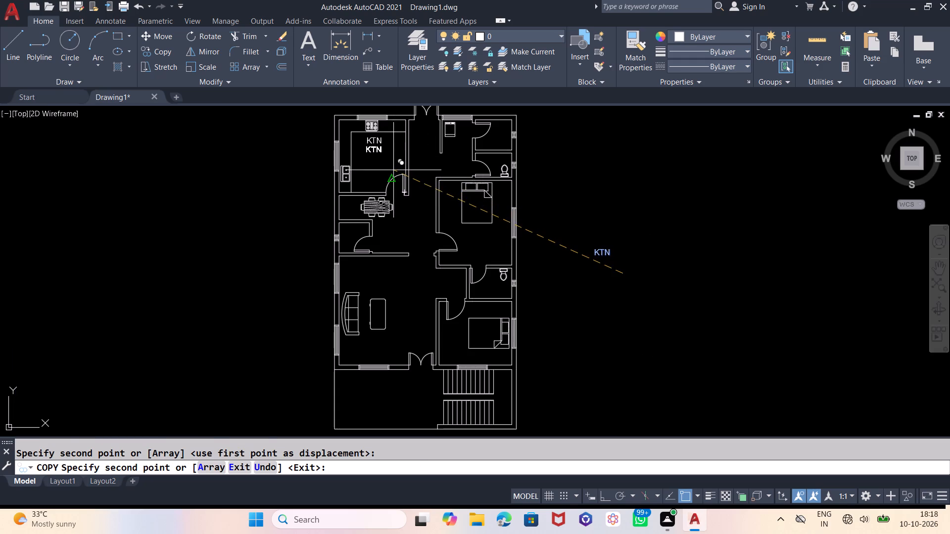
{"action": "left_click", "coordinate": [393, 173]}
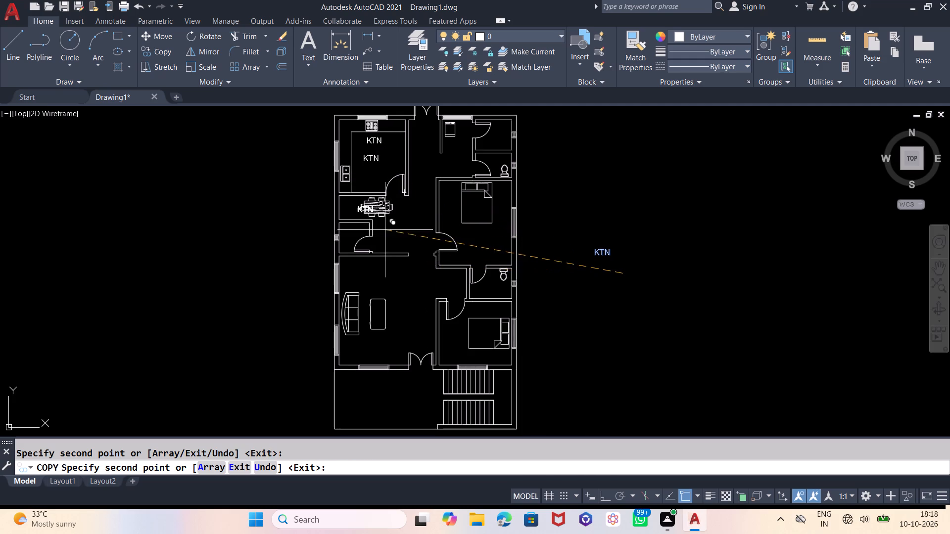
Place two stacked KTN copies beside the dining table and two in the small room south of it.
{"action": "scroll", "coordinate": [373, 225], "scroll_direction": "up", "scroll_amount": 2}
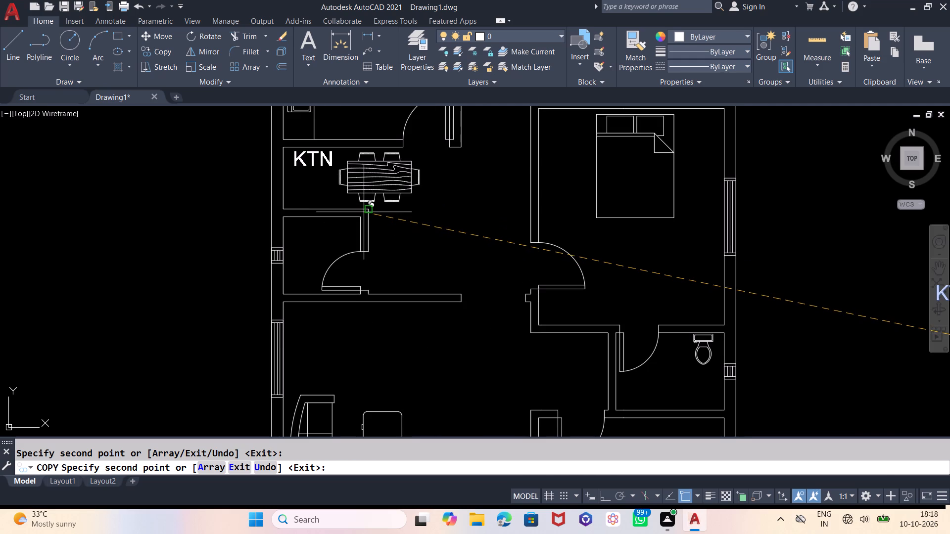
{"action": "left_click", "coordinate": [362, 212]}
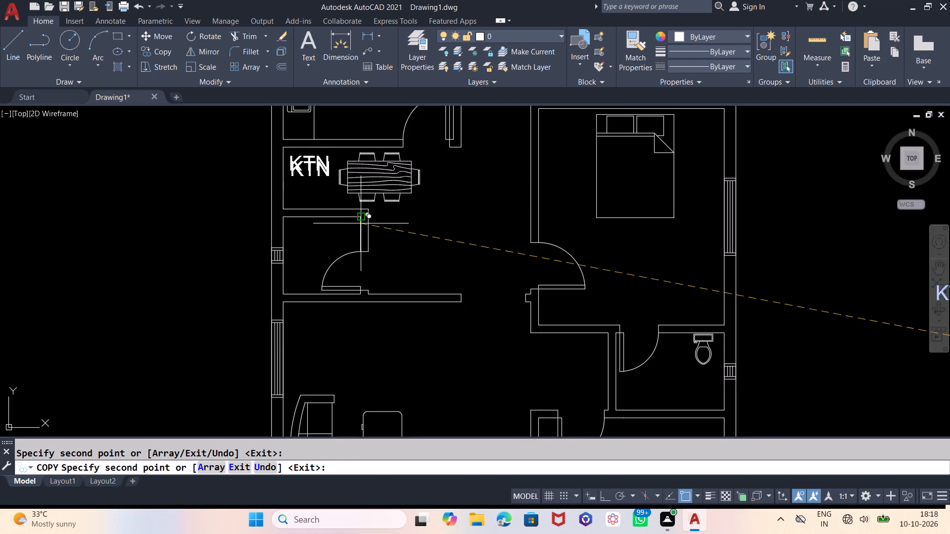
{"action": "left_click", "coordinate": [359, 238]}
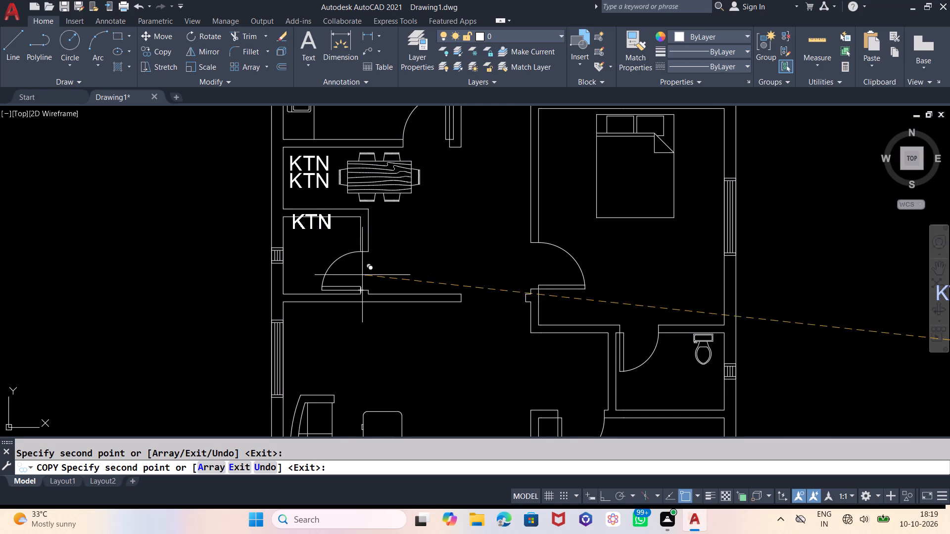
{"action": "left_click", "coordinate": [368, 283]}
{"action": "left_click", "coordinate": [366, 307]}
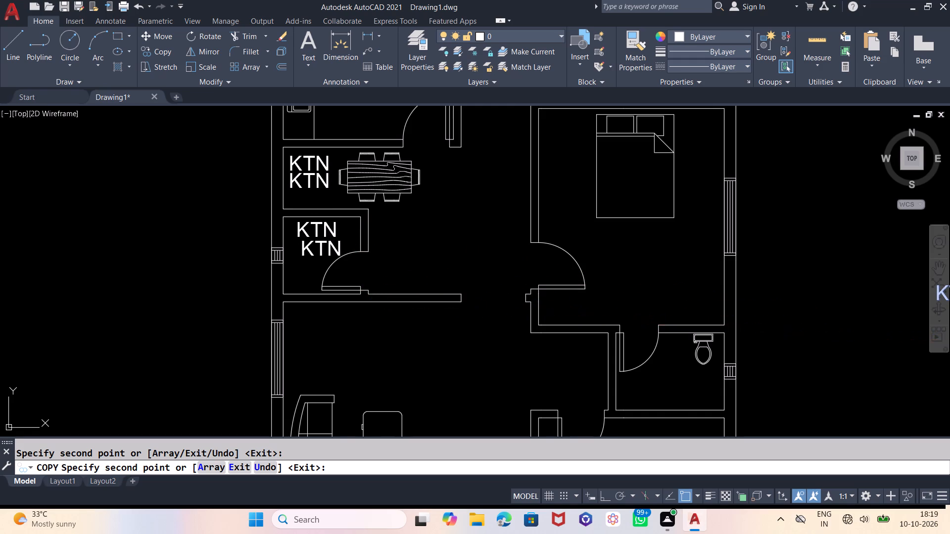
Place two stacked KTN copies in the living room, northeast of the coffee table.
{"action": "scroll", "coordinate": [377, 230], "scroll_direction": "down", "scroll_amount": 1}
{"action": "scroll", "coordinate": [400, 266], "scroll_direction": "down", "scroll_amount": 2}
{"action": "scroll", "coordinate": [408, 299], "scroll_direction": "up", "scroll_amount": 2}
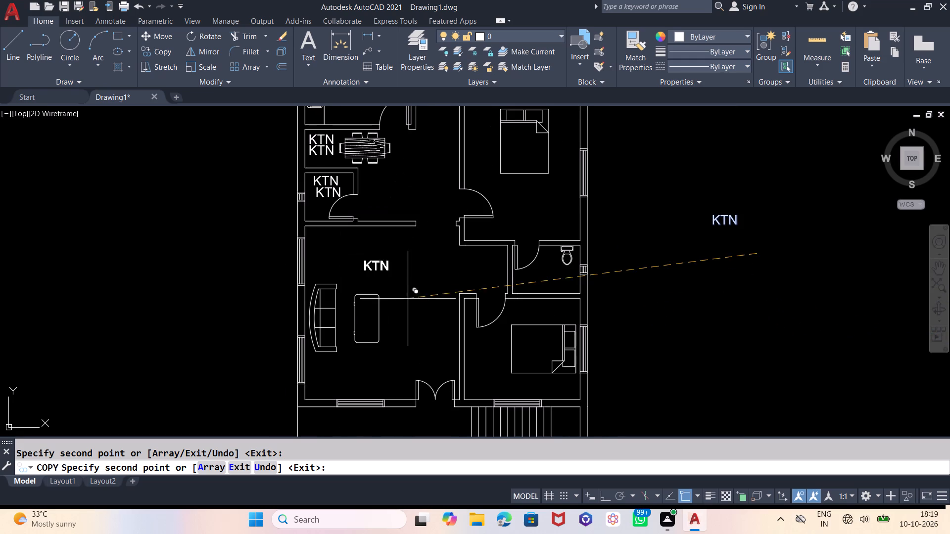
{"action": "left_click", "coordinate": [446, 280]}
{"action": "left_click", "coordinate": [446, 304]}
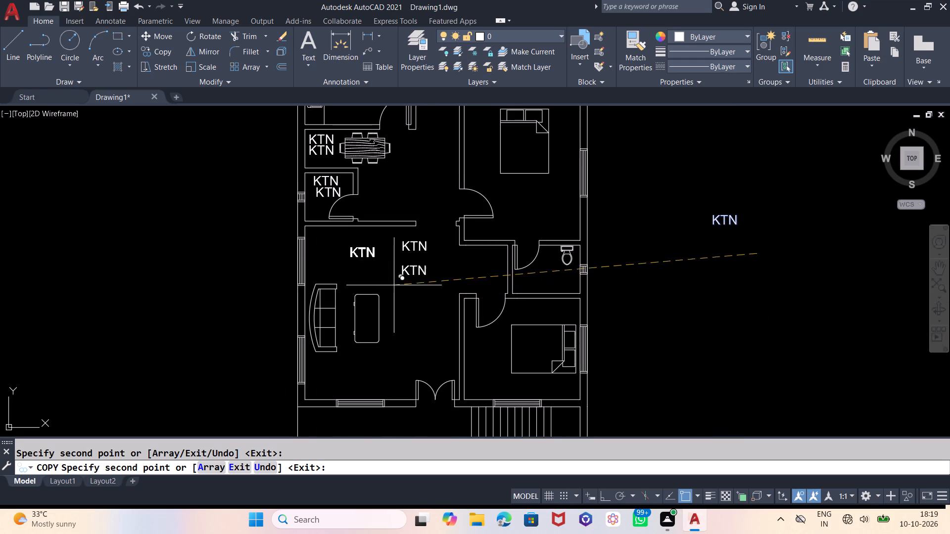
Place two stacked KTN copies below the bed in the larger east bedroom.
{"action": "scroll", "coordinate": [372, 281], "scroll_direction": "down", "scroll_amount": 1}
{"action": "left_click", "coordinate": [489, 242]}
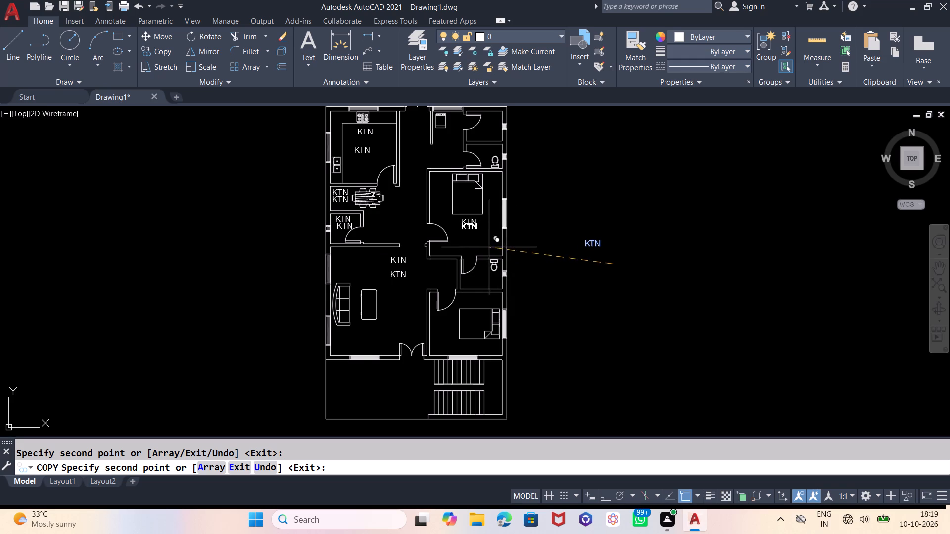
{"action": "left_click", "coordinate": [489, 259]}
Place two stacked KTN copies west of the bed in the southeast bedroom.
{"action": "scroll", "coordinate": [494, 287], "scroll_direction": "down", "scroll_amount": 1}
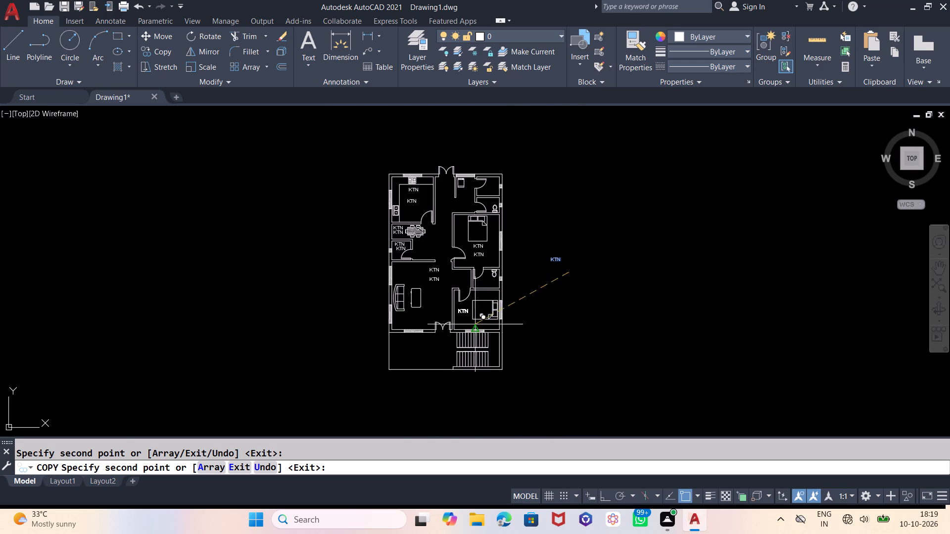
{"action": "scroll", "coordinate": [472, 327], "scroll_direction": "up", "scroll_amount": 3}
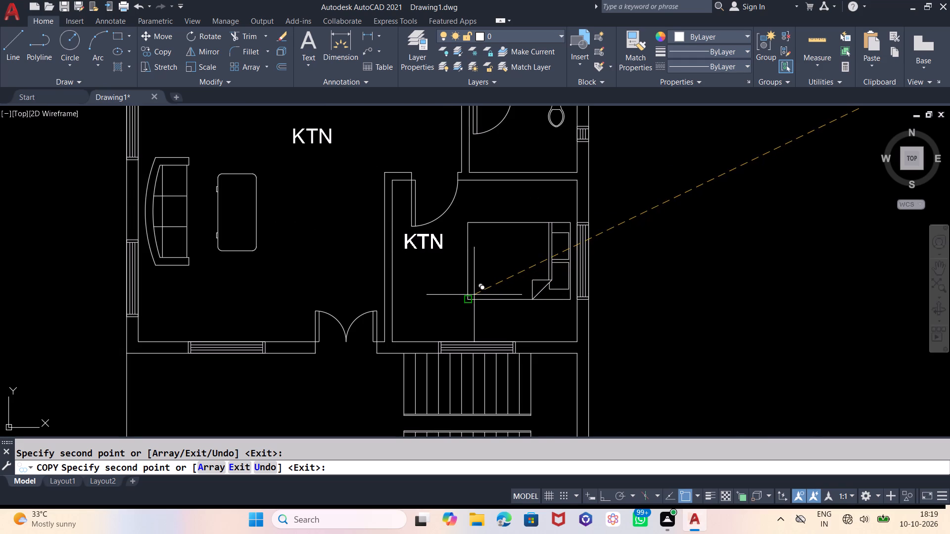
{"action": "left_click", "coordinate": [483, 291]}
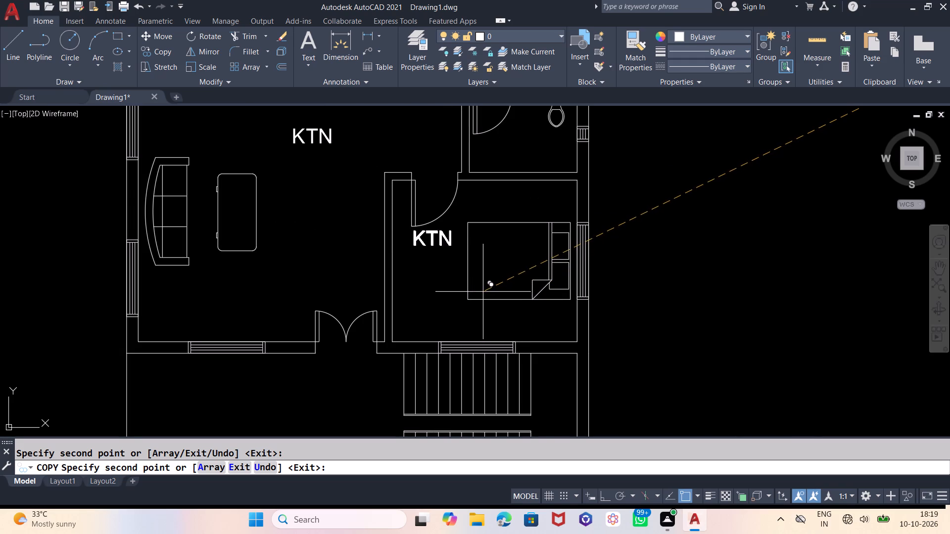
{"action": "left_click", "coordinate": [479, 316]}
Place two stacked KTN copies in the open front area west of the staircase.
{"action": "scroll", "coordinate": [453, 251], "scroll_direction": "down", "scroll_amount": 1}
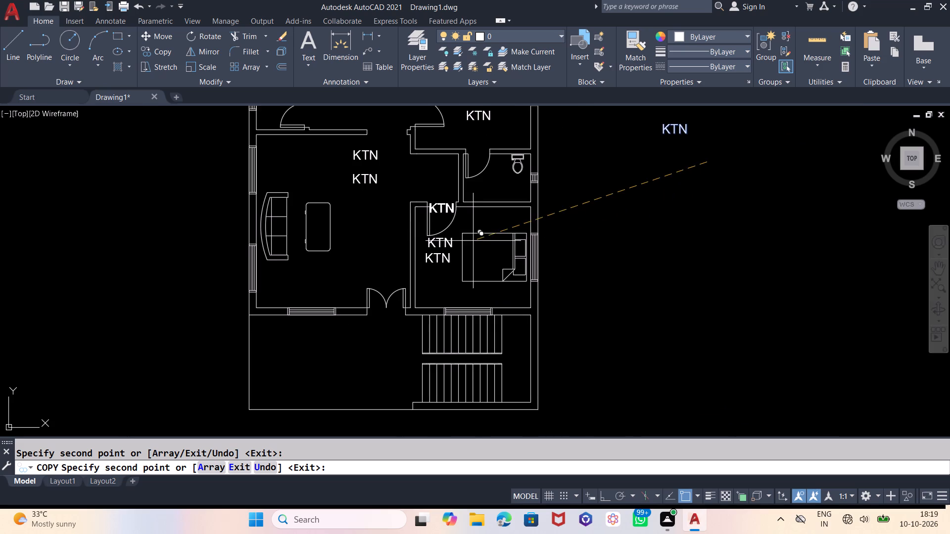
{"action": "left_click", "coordinate": [347, 371]}
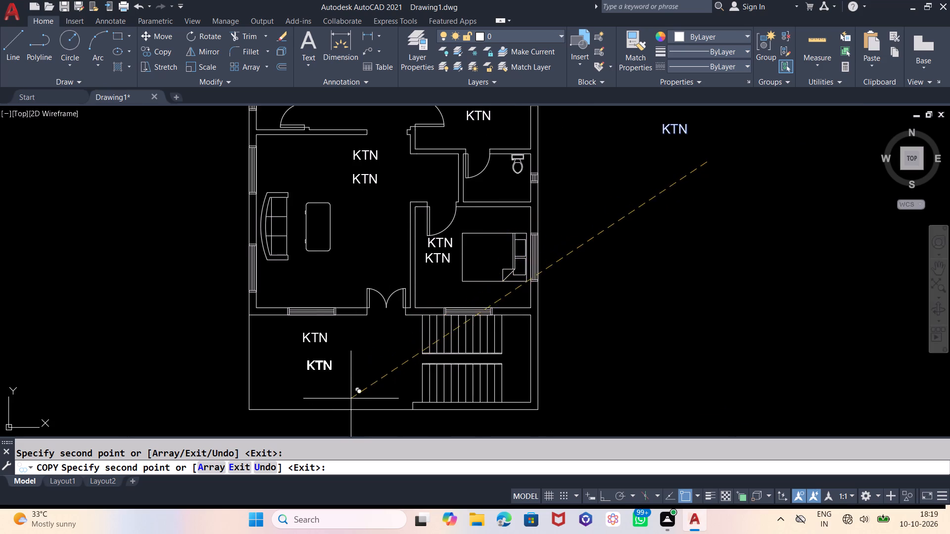
{"action": "left_click", "coordinate": [344, 389]}
Place two KTN copies, one below the other, in the bathroom between the two east bedrooms.
{"action": "middle_click_drag", "start_coordinate": [459, 320], "coordinate": [444, 394]}
{"action": "scroll", "coordinate": [447, 388], "scroll_direction": "down", "scroll_amount": 1}
{"action": "scroll", "coordinate": [470, 337], "scroll_direction": "up", "scroll_amount": 3}
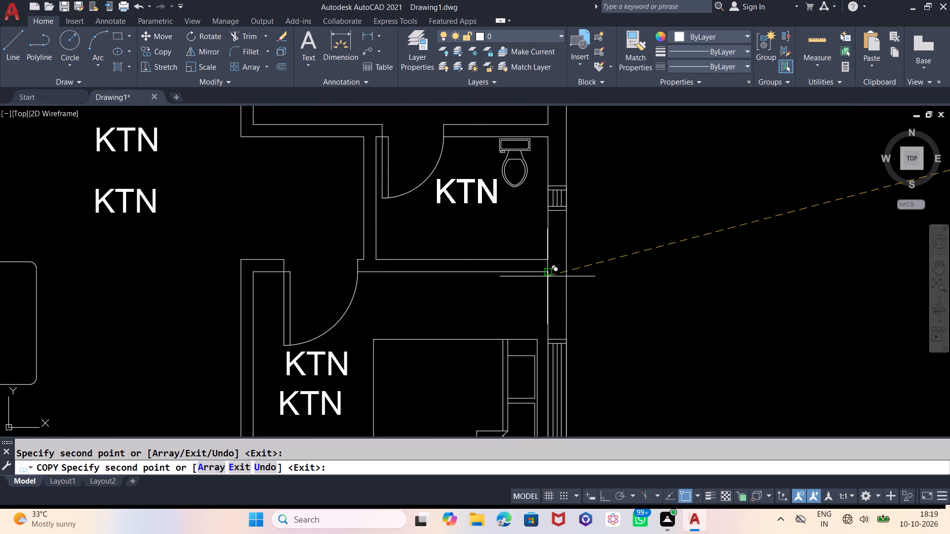
{"action": "left_click", "coordinate": [547, 276]}
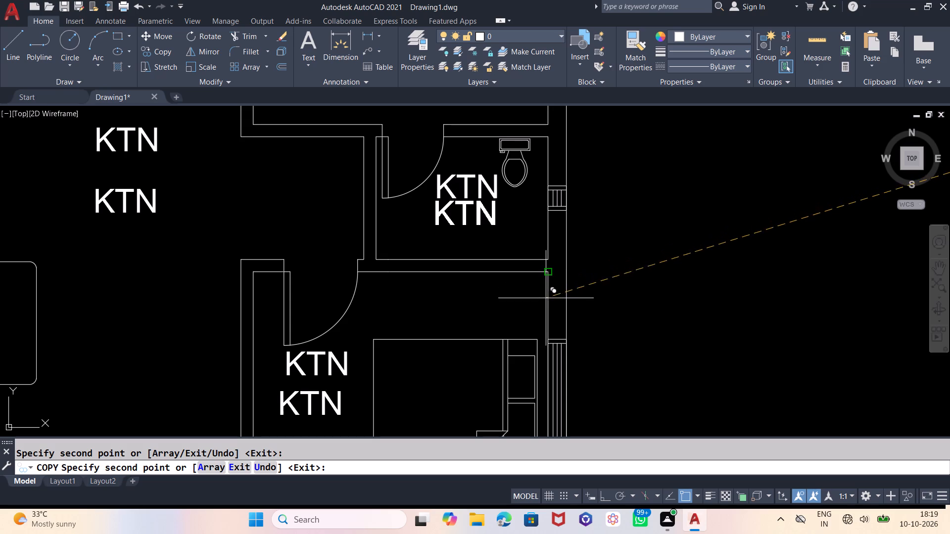
{"action": "left_click", "coordinate": [546, 306]}
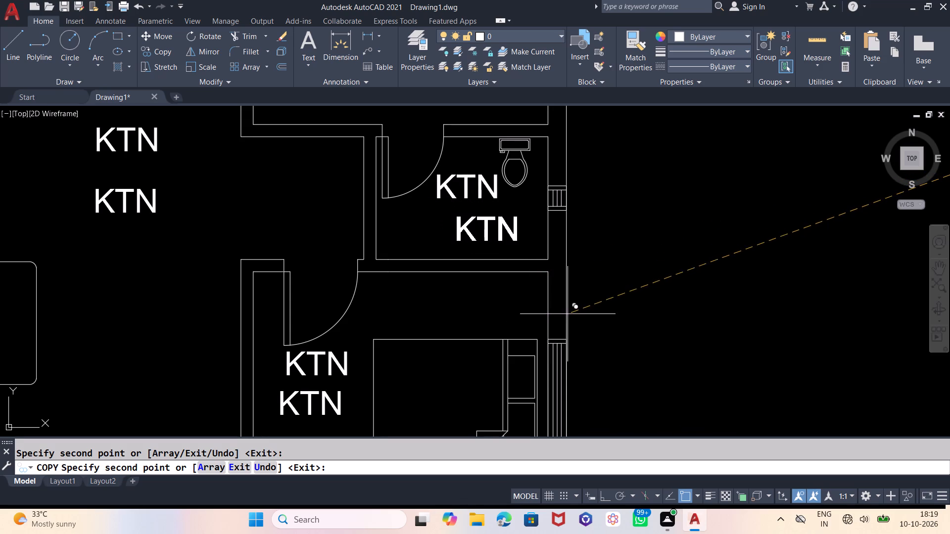
{"action": "left_click", "coordinate": [565, 311]}
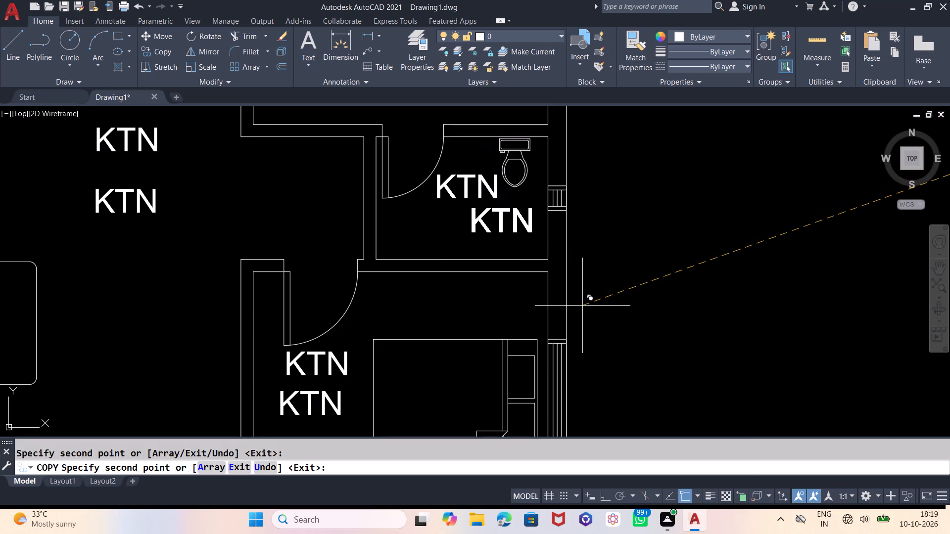
{"action": "left_click", "coordinate": [579, 306]}
Place two stacked KTN copies below the dishwasher in the northern utility space.
{"action": "middle_click_drag", "start_coordinate": [548, 266], "coordinate": [544, 403]}
{"action": "scroll", "coordinate": [576, 388], "scroll_direction": "down", "scroll_amount": 1}
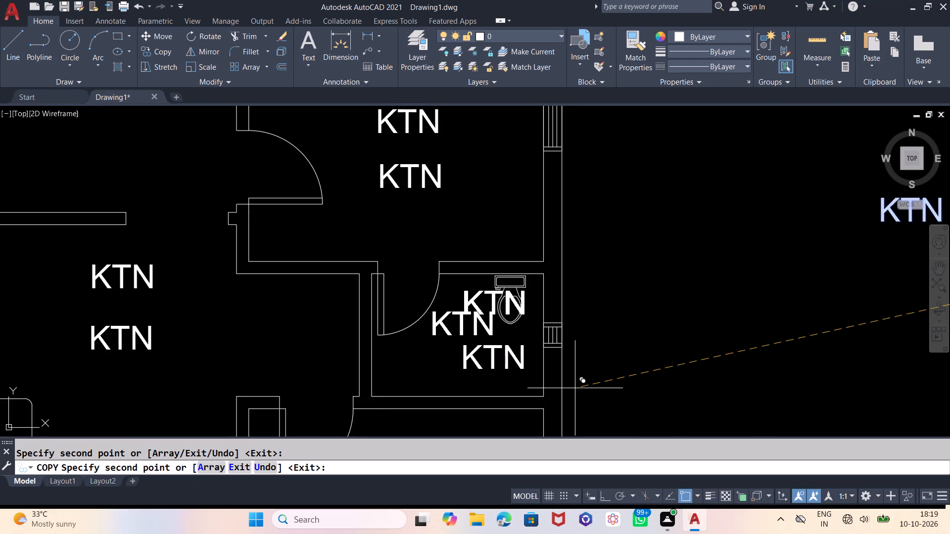
{"action": "scroll", "coordinate": [577, 388], "scroll_direction": "down", "scroll_amount": 1}
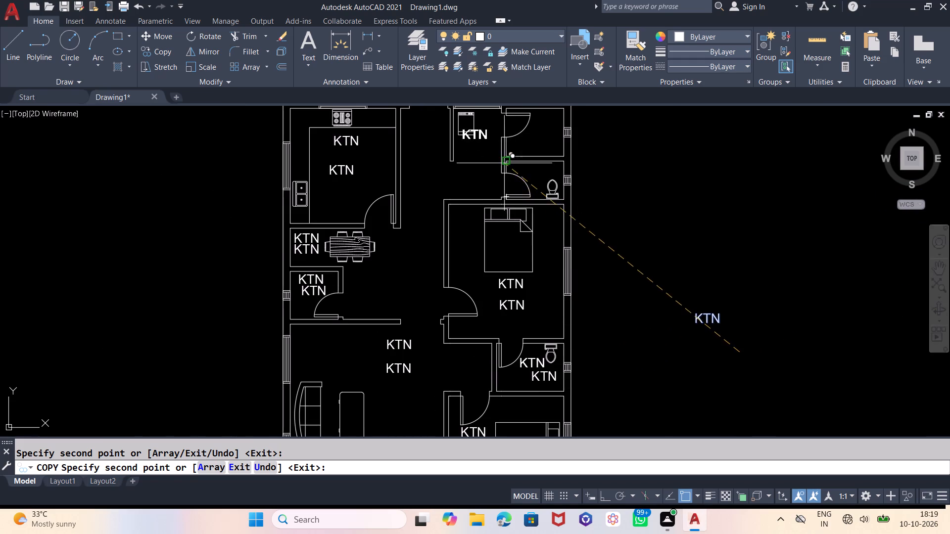
{"action": "scroll", "coordinate": [504, 155], "scroll_direction": "up", "scroll_amount": 2}
{"action": "middle_click_drag", "start_coordinate": [478, 201], "coordinate": [507, 328]}
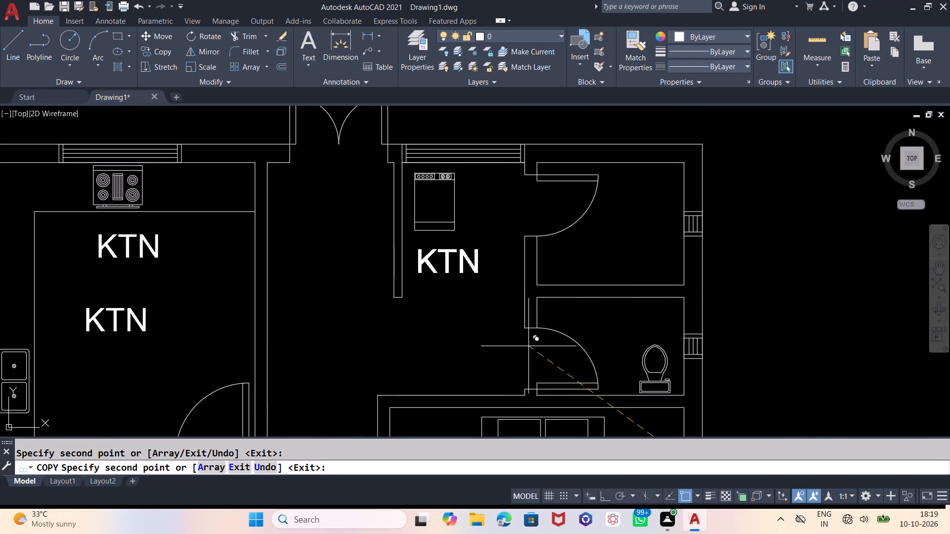
{"action": "left_click", "coordinate": [528, 338]}
{"action": "left_click", "coordinate": [528, 374]}
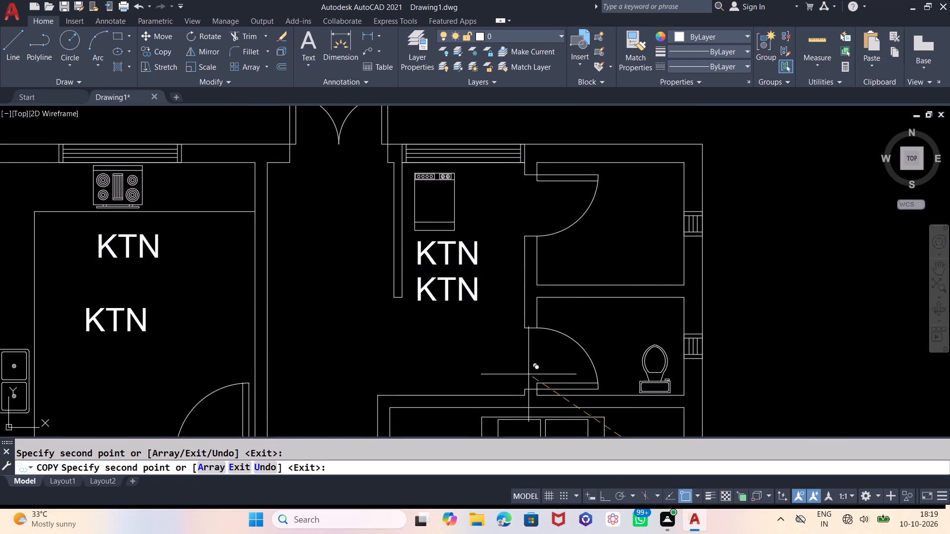
Place two stacked KTN copies in the northeast corner room and one above the toilet in the bathroom south of it.
{"action": "left_click", "coordinate": [712, 284]}
{"action": "left_click", "coordinate": [714, 322]}
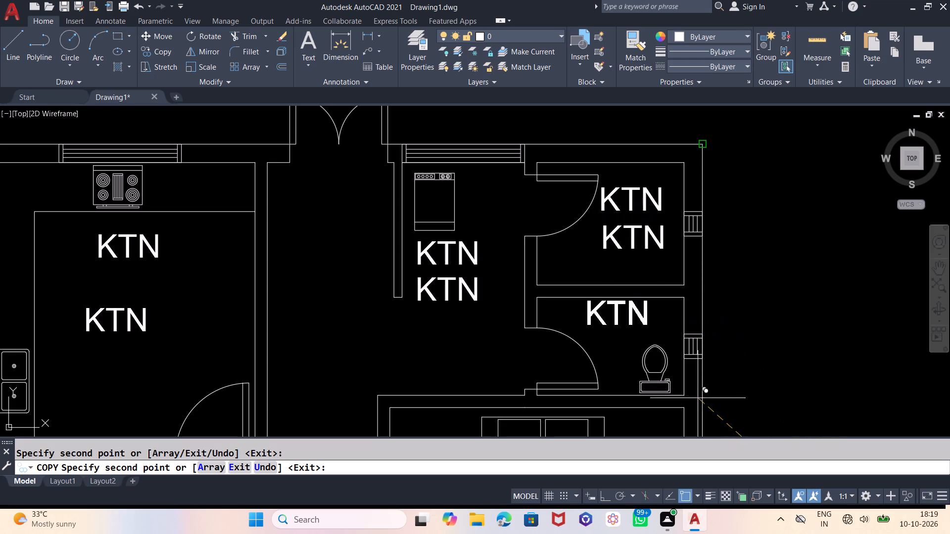
{"action": "left_click", "coordinate": [701, 399]}
{"action": "middle_click_drag", "start_coordinate": [679, 297], "coordinate": [670, 201]}
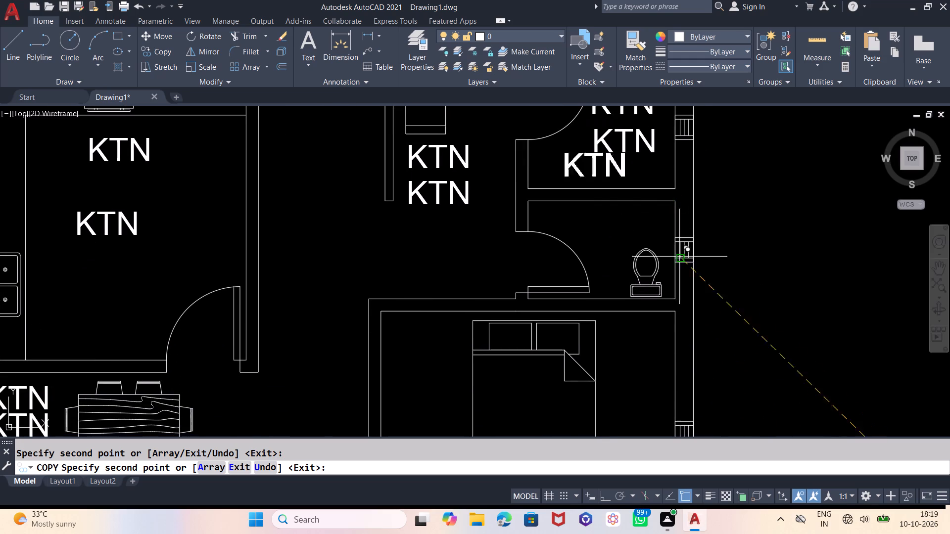
{"action": "left_click", "coordinate": [687, 311]}
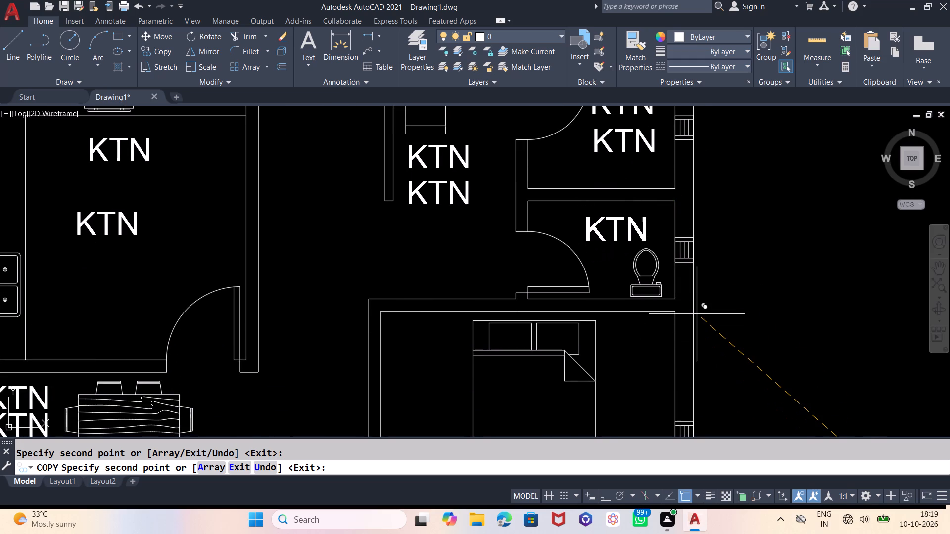
{"action": "left_click", "coordinate": [697, 314]}
{"action": "left_click", "coordinate": [712, 315]}
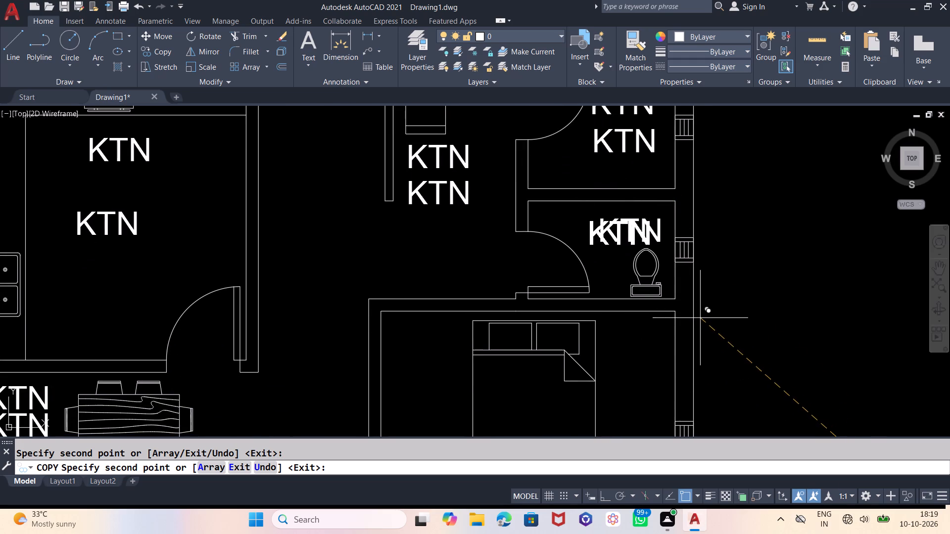
{"action": "scroll", "coordinate": [544, 232], "scroll_direction": "down", "scroll_amount": 1}
{"action": "scroll", "coordinate": [722, 268], "scroll_direction": "down", "scroll_amount": 1}
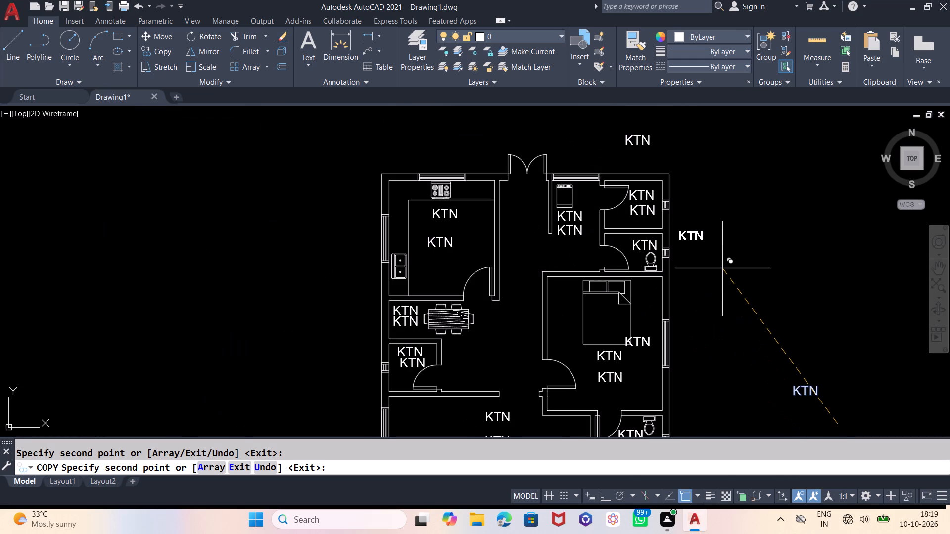
Finish copying and erase the stray KTN text north of the floor plan.
{"action": "key", "text": "grave"}
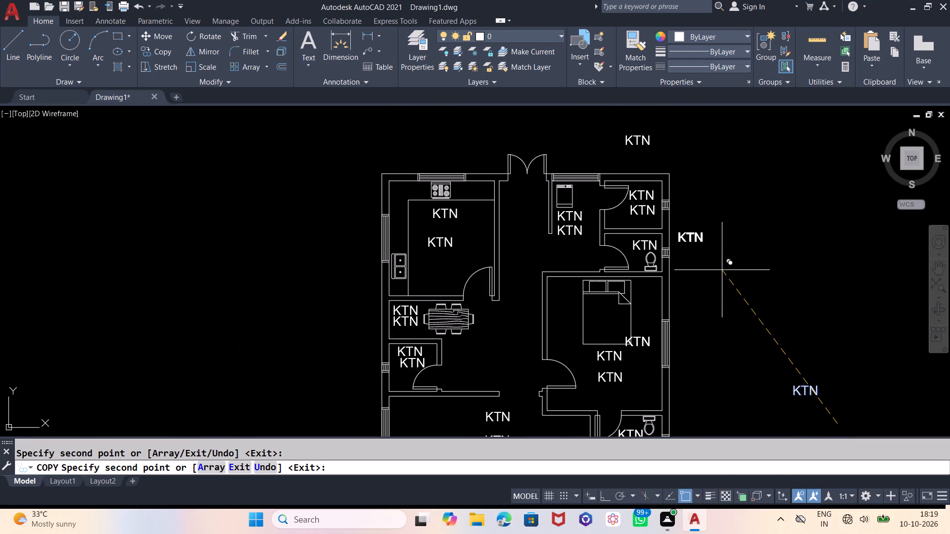
{"action": "key", "text": "Escape"}
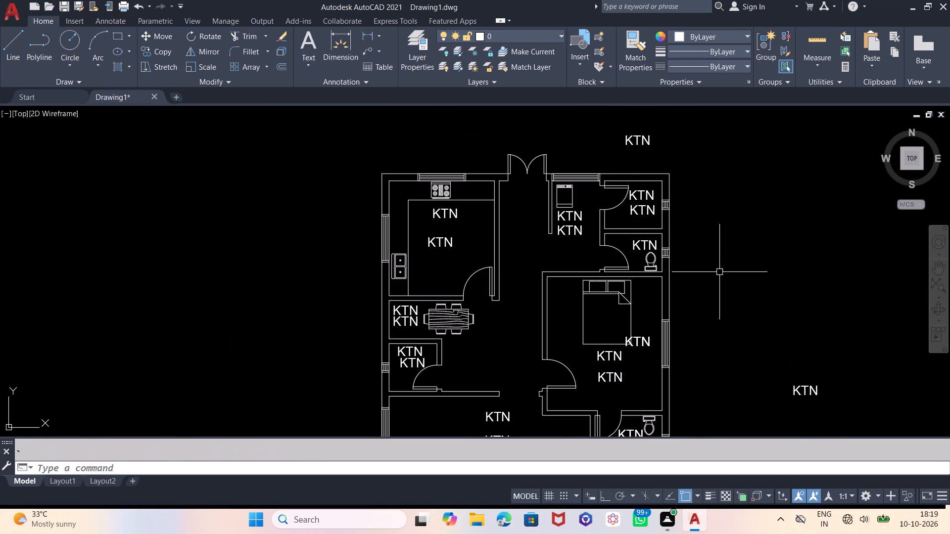
{"action": "left_click", "coordinate": [643, 137]}
{"action": "key", "text": "Delete"}
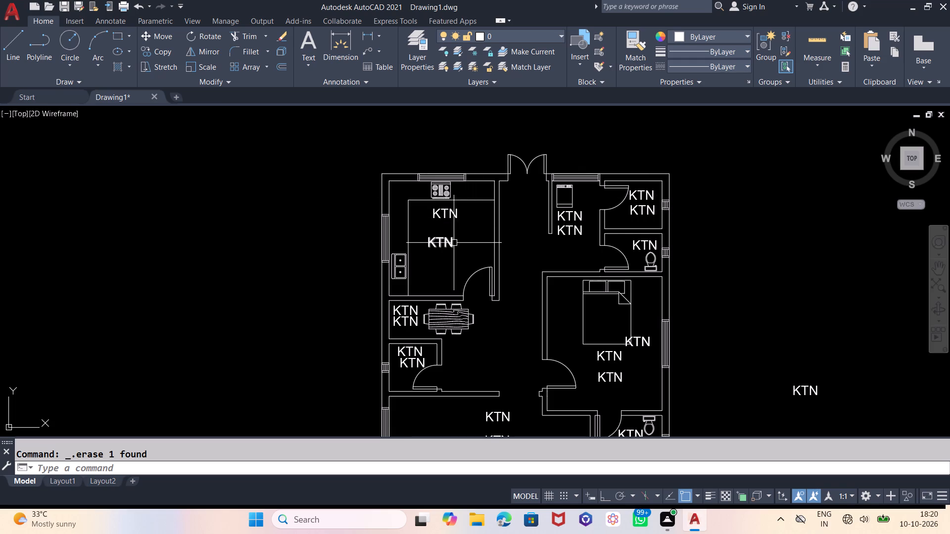
Dimension the kitchen's inside width above the north wall and its inside length outside the west wall.
{"action": "left_click", "coordinate": [346, 44]}
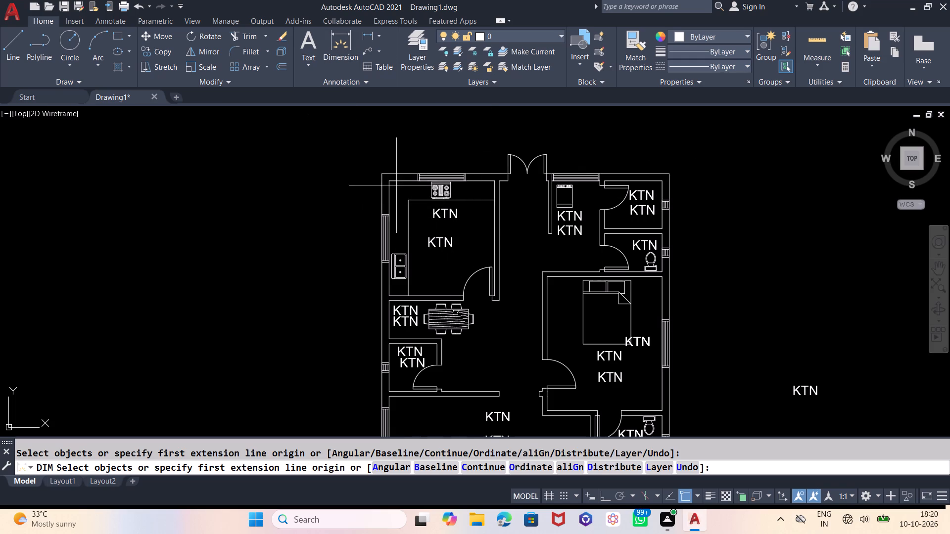
{"action": "left_click", "coordinate": [386, 179]}
{"action": "left_click", "coordinate": [491, 181]}
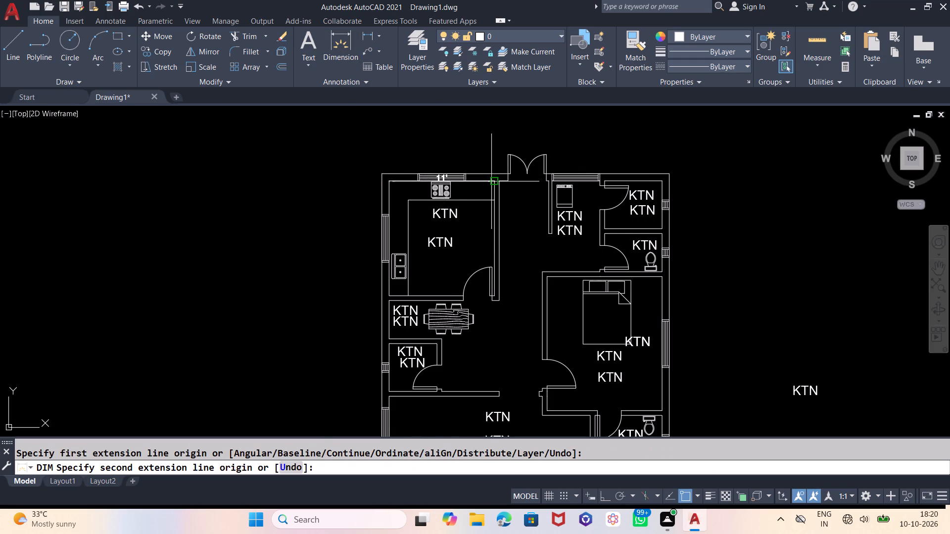
{"action": "left_click", "coordinate": [497, 153]}
{"action": "left_click", "coordinate": [342, 50]}
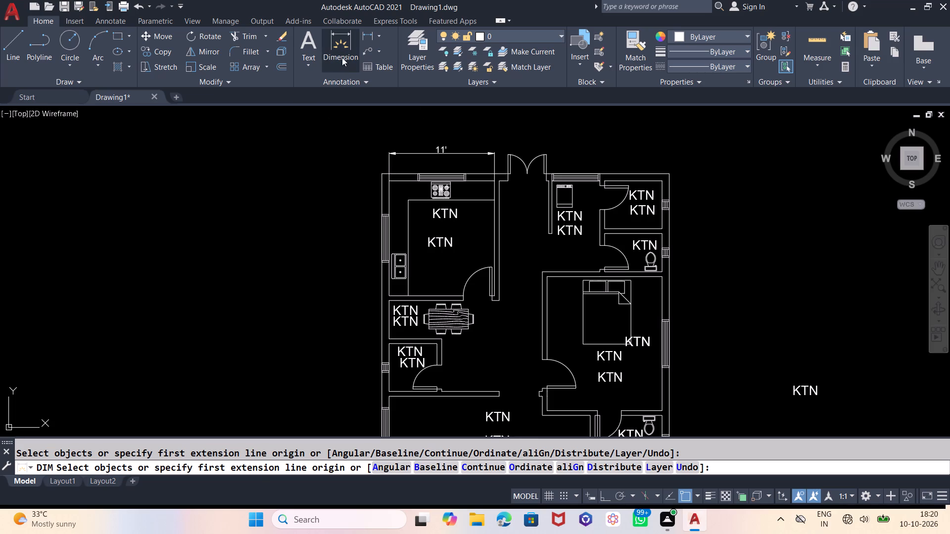
{"action": "left_click", "coordinate": [389, 181]}
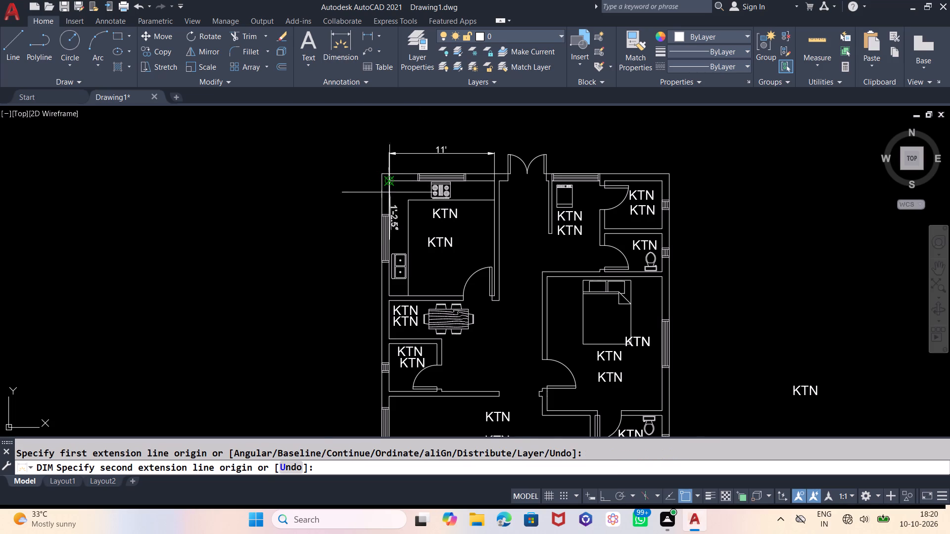
{"action": "left_click", "coordinate": [388, 296]}
{"action": "left_click", "coordinate": [369, 296]}
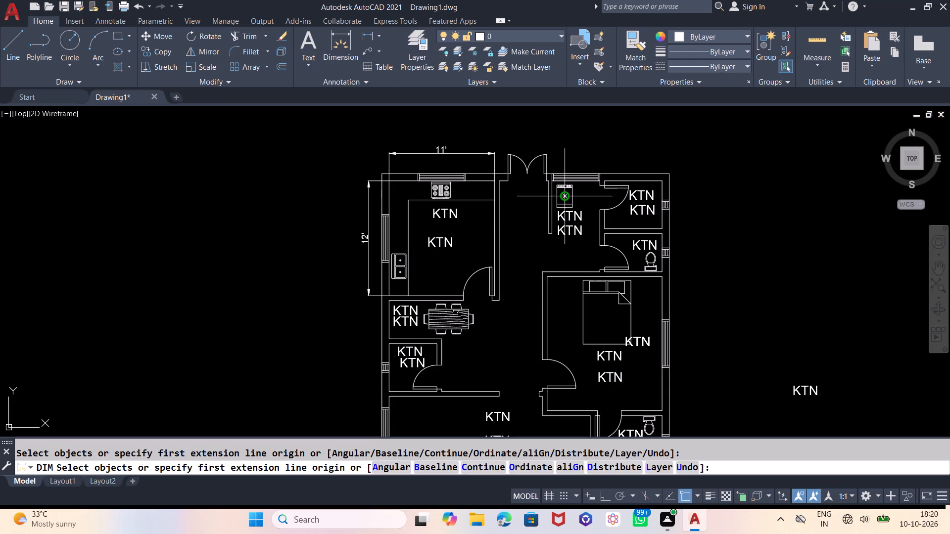
Dimension the northern utility space's width above its window and its length along the inside of its east wall.
{"action": "scroll", "coordinate": [600, 164], "scroll_direction": "up", "scroll_amount": 2}
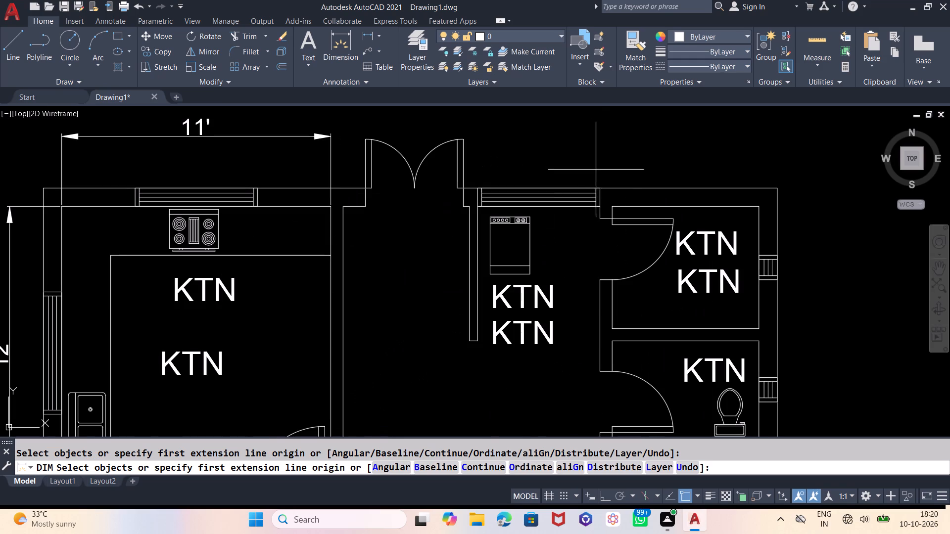
{"action": "left_click", "coordinate": [477, 207]}
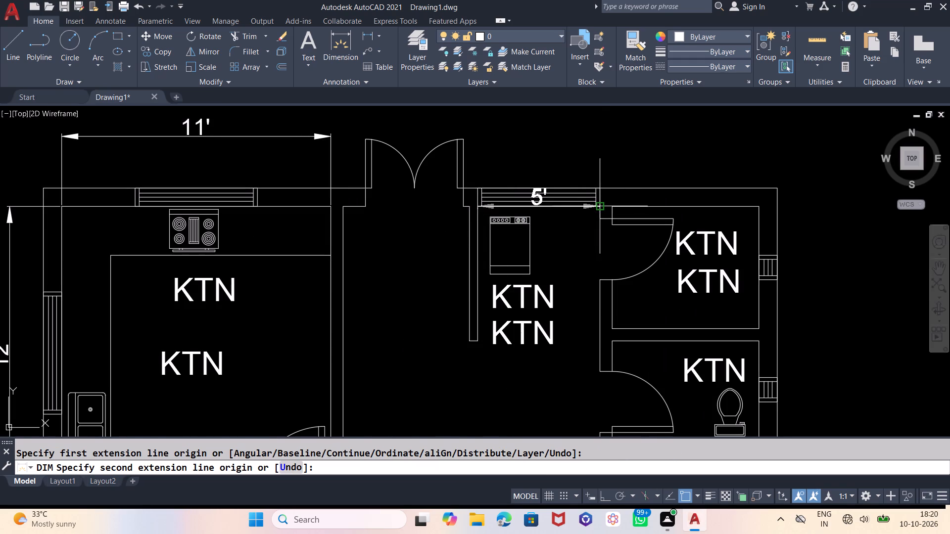
{"action": "left_click", "coordinate": [601, 203]}
{"action": "left_click", "coordinate": [605, 172]}
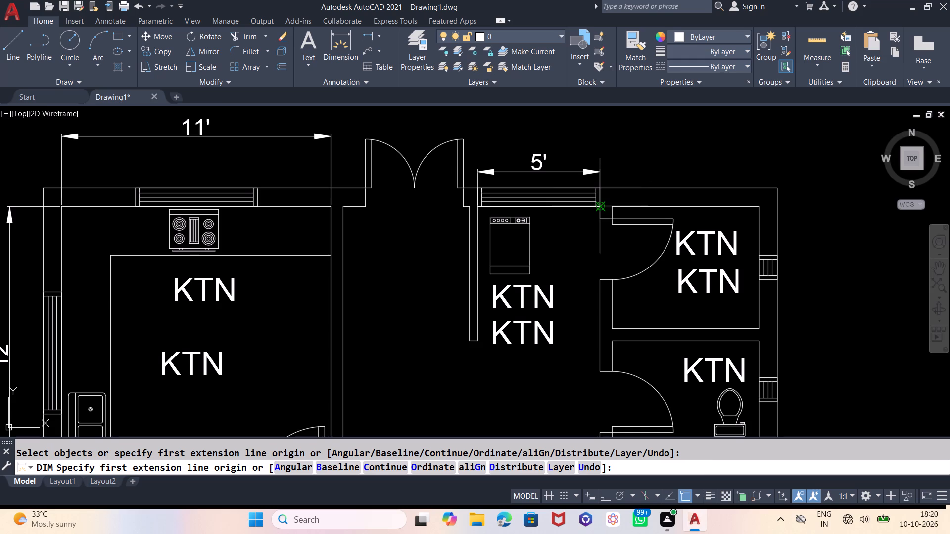
{"action": "left_click", "coordinate": [599, 207]}
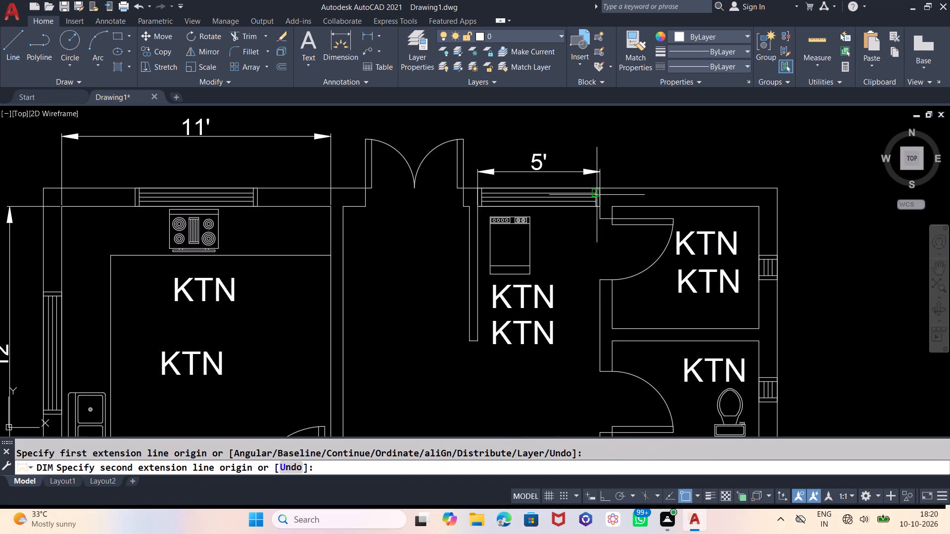
{"action": "scroll", "coordinate": [595, 170], "scroll_direction": "down", "scroll_amount": 1}
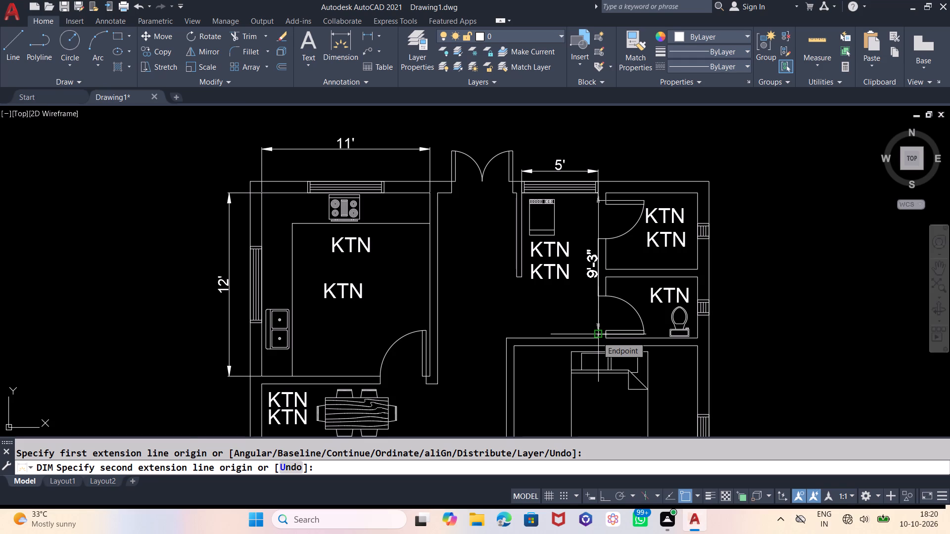
{"action": "scroll", "coordinate": [597, 337], "scroll_direction": "up", "scroll_amount": 2}
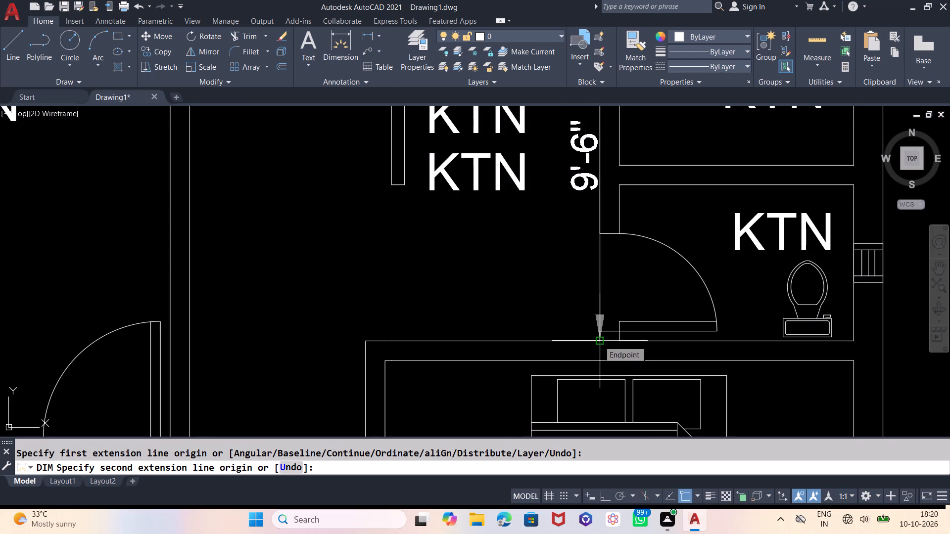
{"action": "left_click", "coordinate": [599, 341]}
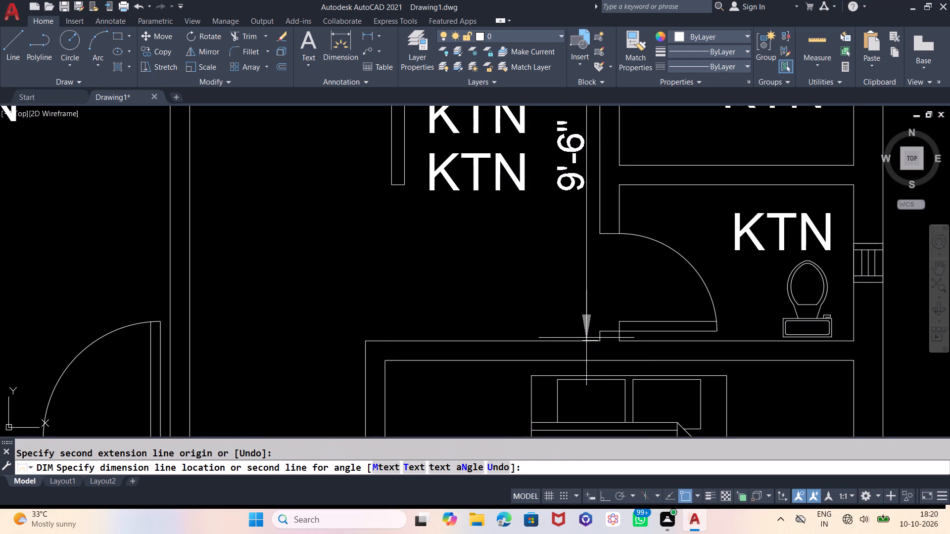
{"action": "left_click", "coordinate": [586, 338]}
Dimension the northeast corner room's width above the north wall and its length along the inside of its east wall.
{"action": "scroll", "coordinate": [615, 349], "scroll_direction": "down", "scroll_amount": 1}
{"action": "scroll", "coordinate": [554, 340], "scroll_direction": "down", "scroll_amount": 1}
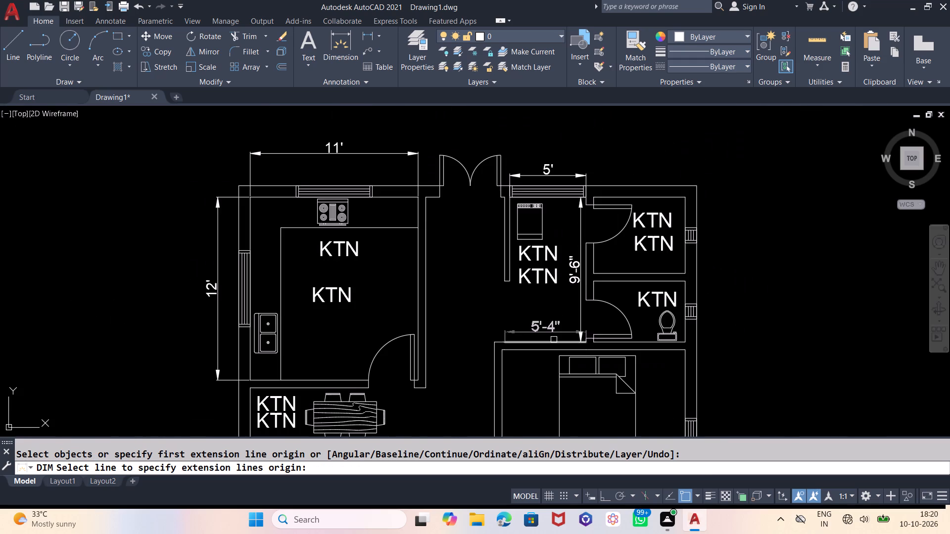
{"action": "scroll", "coordinate": [608, 189], "scroll_direction": "up", "scroll_amount": 1}
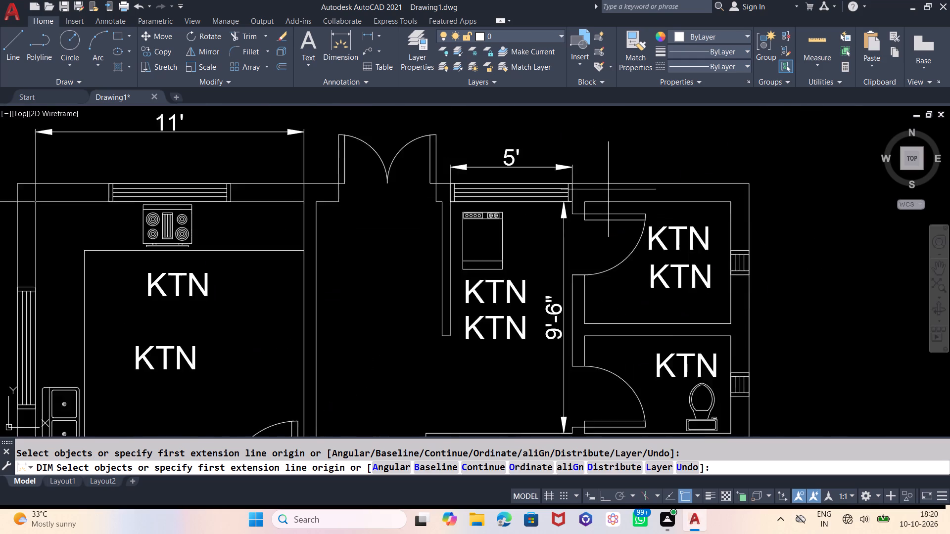
{"action": "scroll", "coordinate": [608, 189], "scroll_direction": "up", "scroll_amount": 1}
{"action": "left_click", "coordinate": [571, 212]}
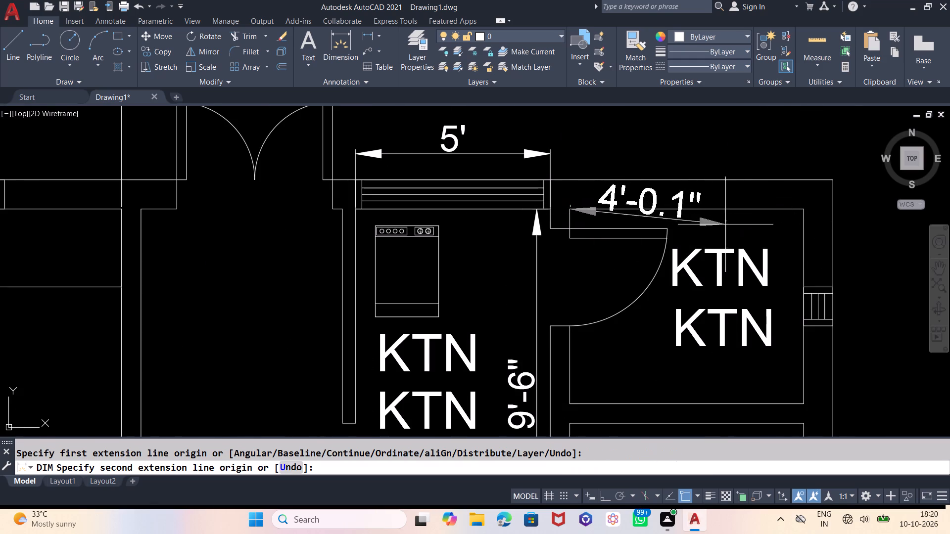
{"action": "left_click", "coordinate": [802, 210]}
{"action": "left_click", "coordinate": [805, 157]}
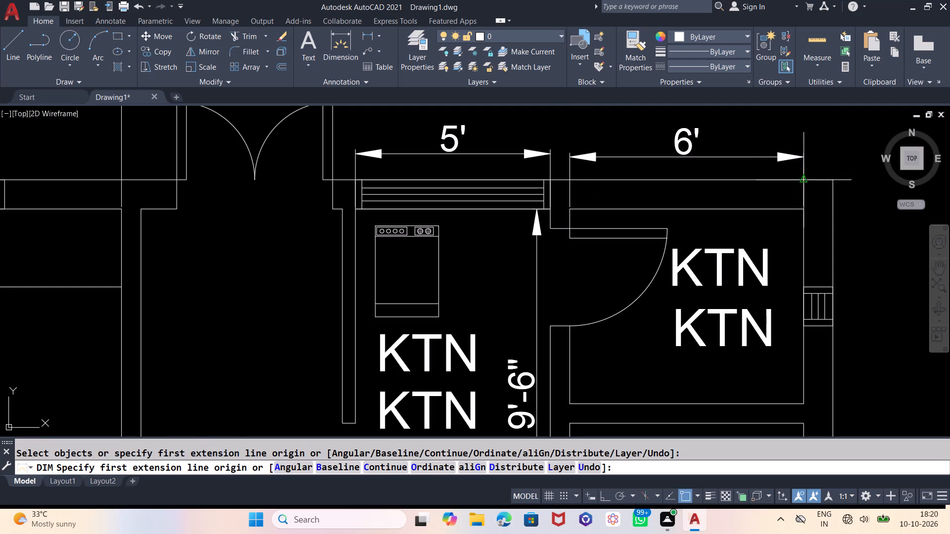
{"action": "left_click", "coordinate": [802, 206]}
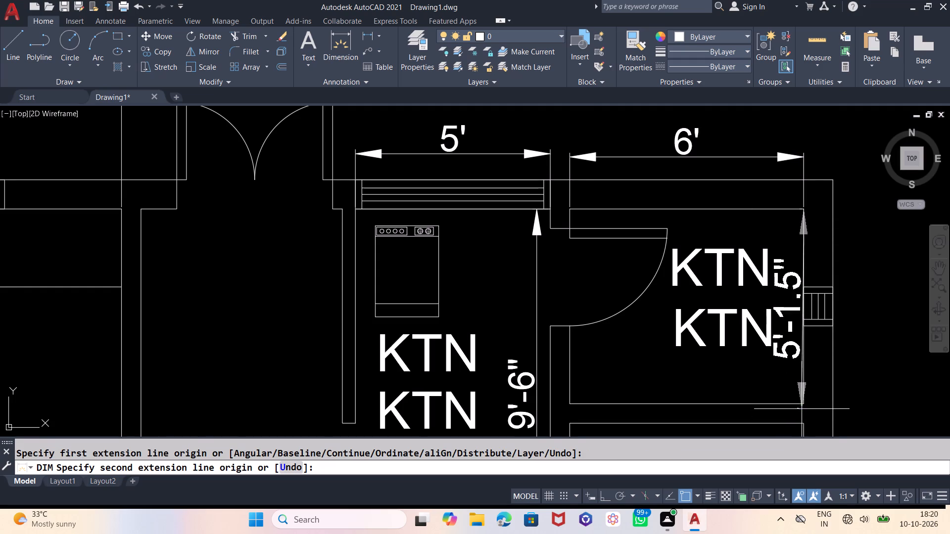
{"action": "left_click", "coordinate": [802, 401]}
{"action": "left_click", "coordinate": [800, 392]}
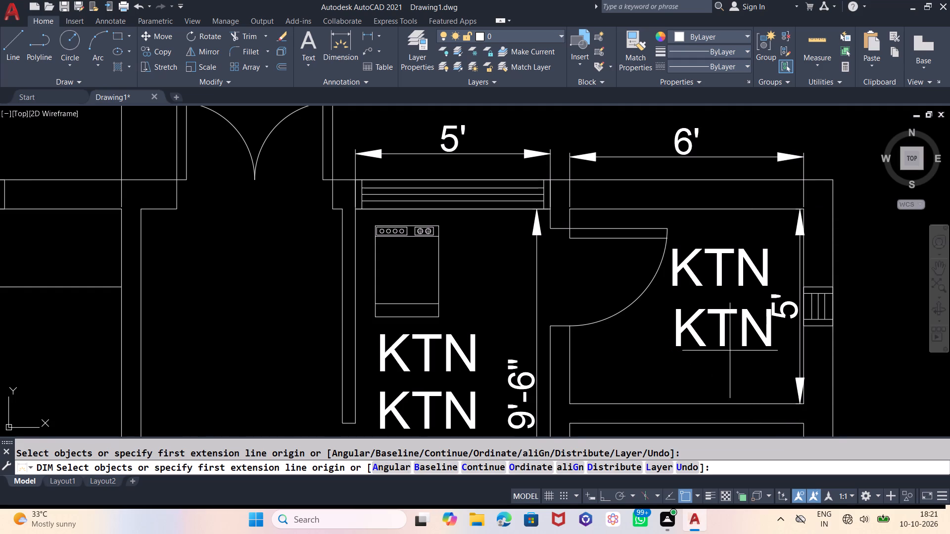
{"action": "scroll", "coordinate": [651, 252], "scroll_direction": "down", "scroll_amount": 1}
{"action": "key", "text": "Escape"}
Replace the lower KTN text in the kitchen with the room size 11'X12'.
{"action": "scroll", "coordinate": [749, 206], "scroll_direction": "down", "scroll_amount": 2}
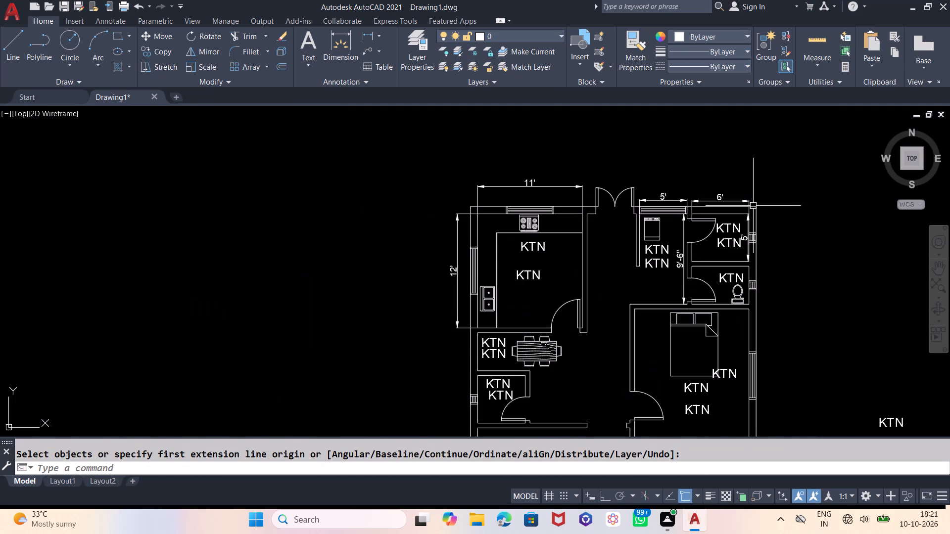
{"action": "scroll", "coordinate": [523, 236], "scroll_direction": "up", "scroll_amount": 1}
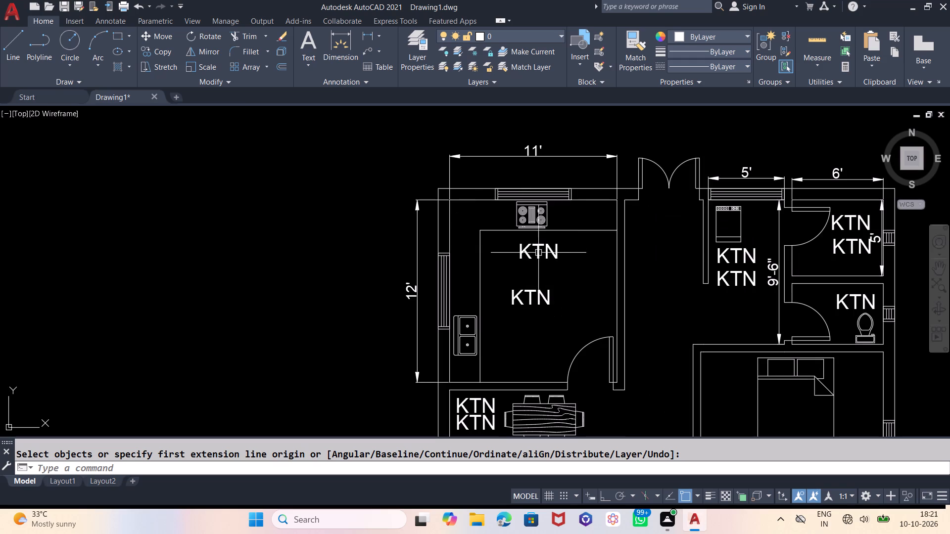
{"action": "double_click", "coordinate": [549, 300]}
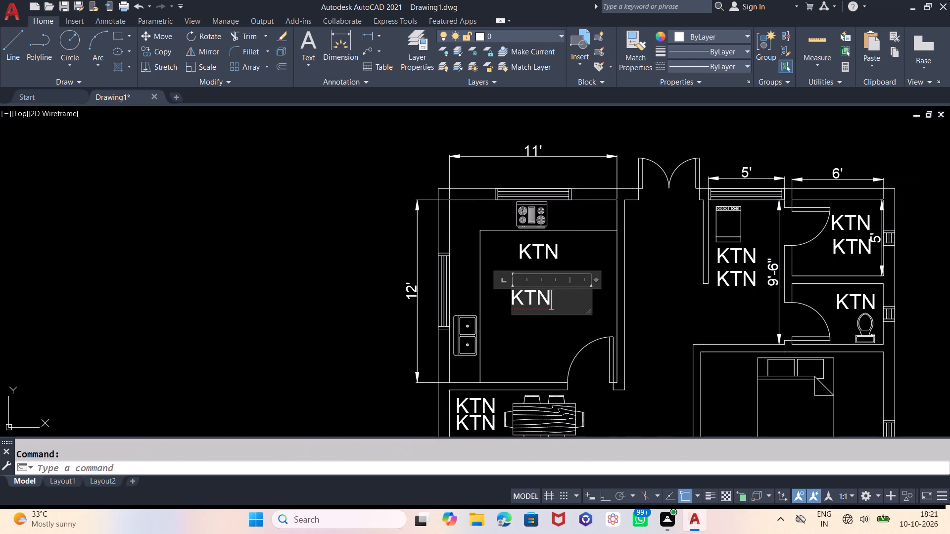
{"action": "key", "text": "BackSpace"}
{"action": "key", "text": "BackSpace"}
{"action": "key", "text": "BackSpace"}
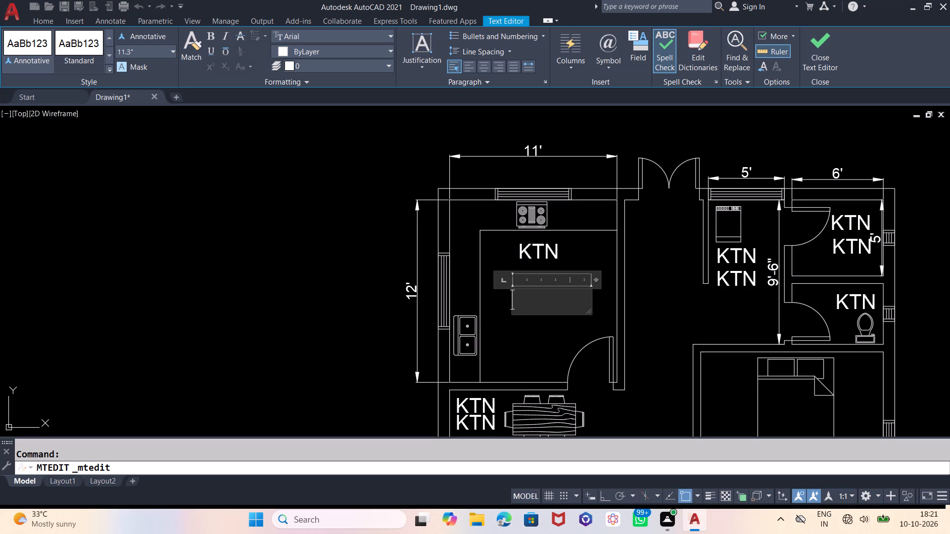
{"action": "type", "text": "11"}
{"action": "key", "text": "x"}
{"action": "type", "text": "12'"}
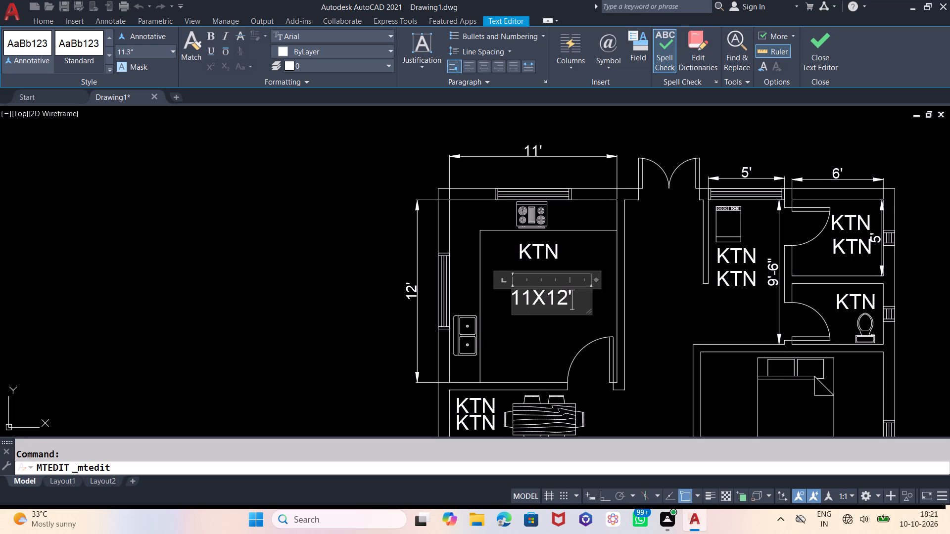
{"action": "key", "text": "Left"}
{"action": "key", "text": "Left"}
{"action": "key", "text": "Left"}
{"action": "key", "text": "Left"}
{"action": "key", "text": "apostrophe"}
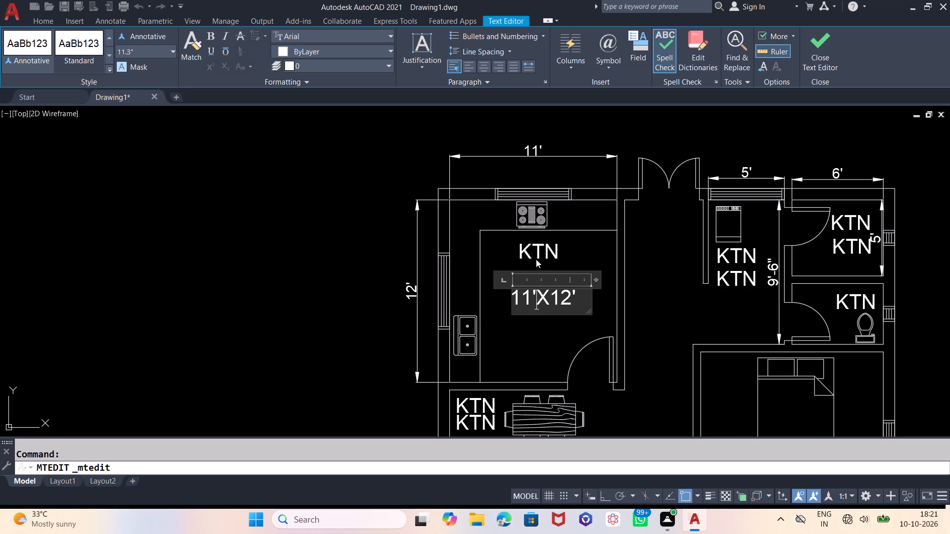
{"action": "left_click", "coordinate": [545, 329]}
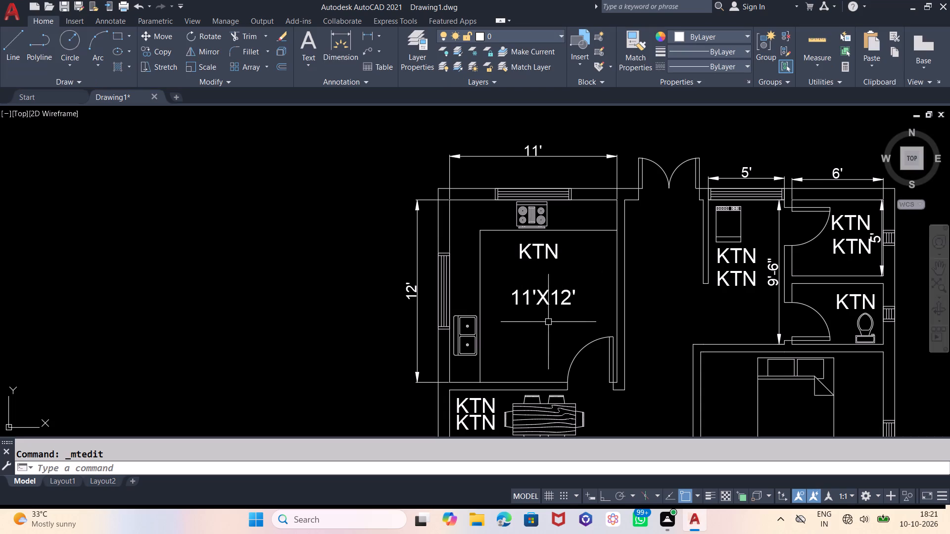
Move the 11'X12' size text up so it sits centred beneath the kitchen's KTN label.
{"action": "left_click", "coordinate": [554, 297]}
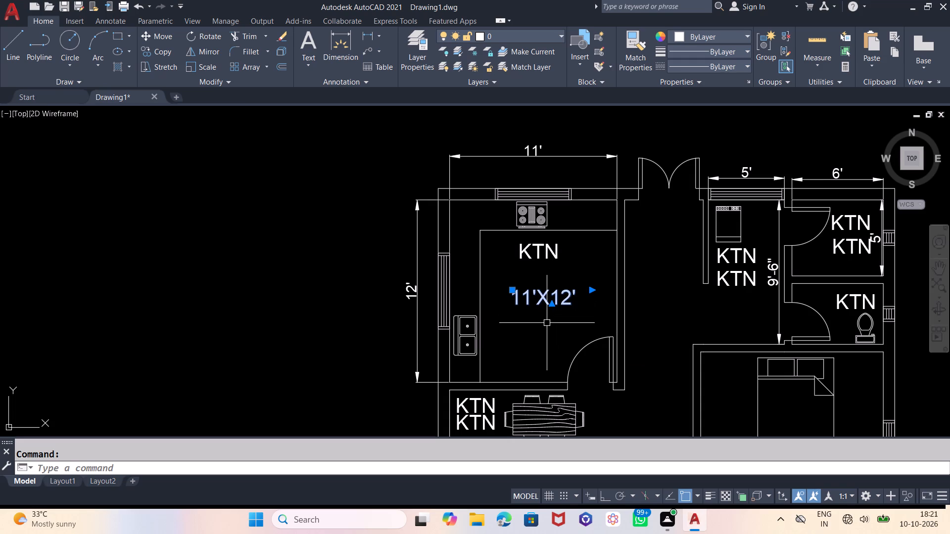
{"action": "key", "text": "m"}
{"action": "key", "text": "Return"}
{"action": "left_click", "coordinate": [546, 323]}
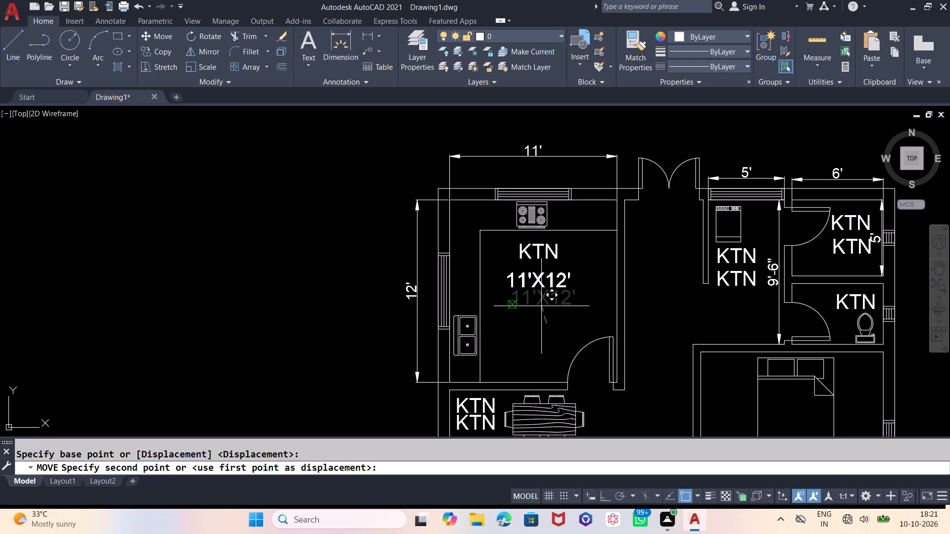
{"action": "left_click", "coordinate": [541, 306]}
{"action": "left_click", "coordinate": [531, 283]}
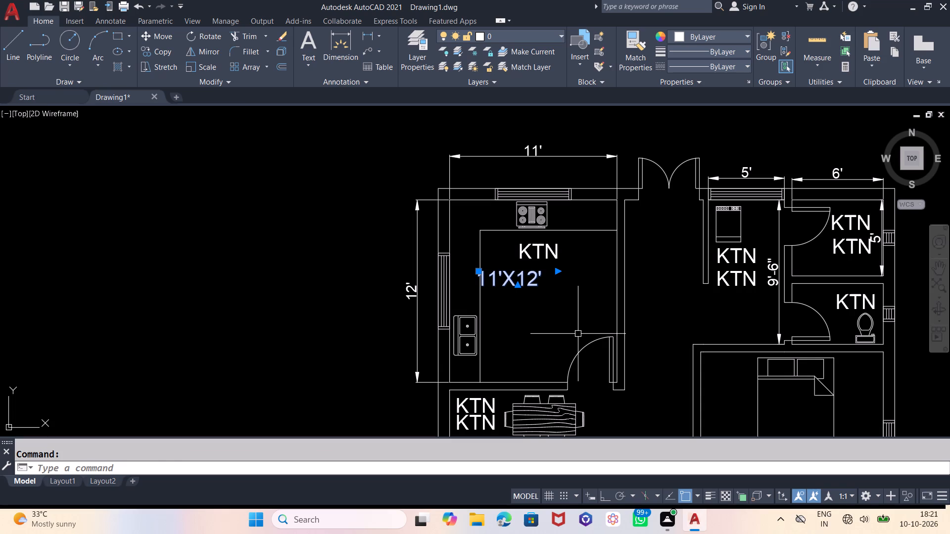
{"action": "key", "text": "m"}
{"action": "key", "text": "Return"}
{"action": "left_click", "coordinate": [560, 325]}
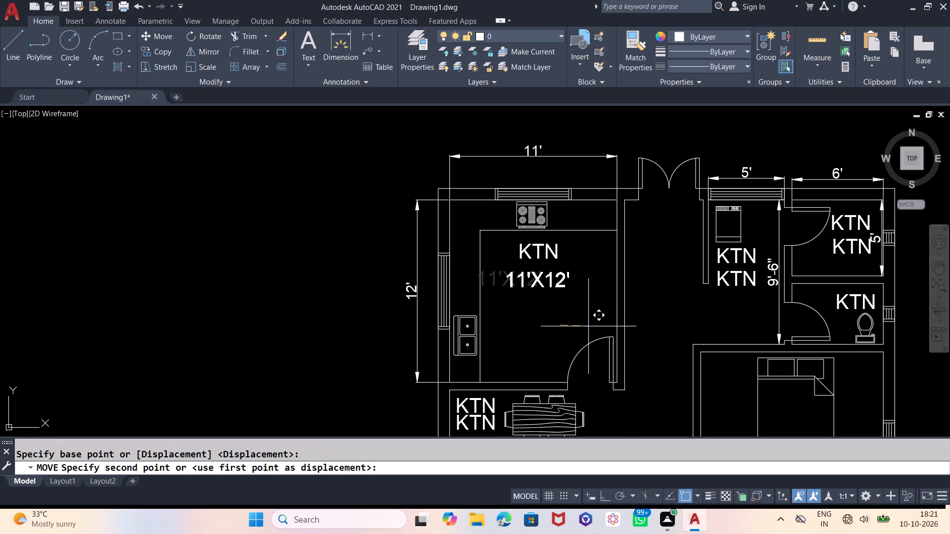
{"action": "left_click", "coordinate": [588, 326]}
Replace the upper KTN text in the northern utility space with the room name WASHING.
{"action": "scroll", "coordinate": [428, 234], "scroll_direction": "down", "scroll_amount": 2}
{"action": "scroll", "coordinate": [453, 182], "scroll_direction": "down", "scroll_amount": 1}
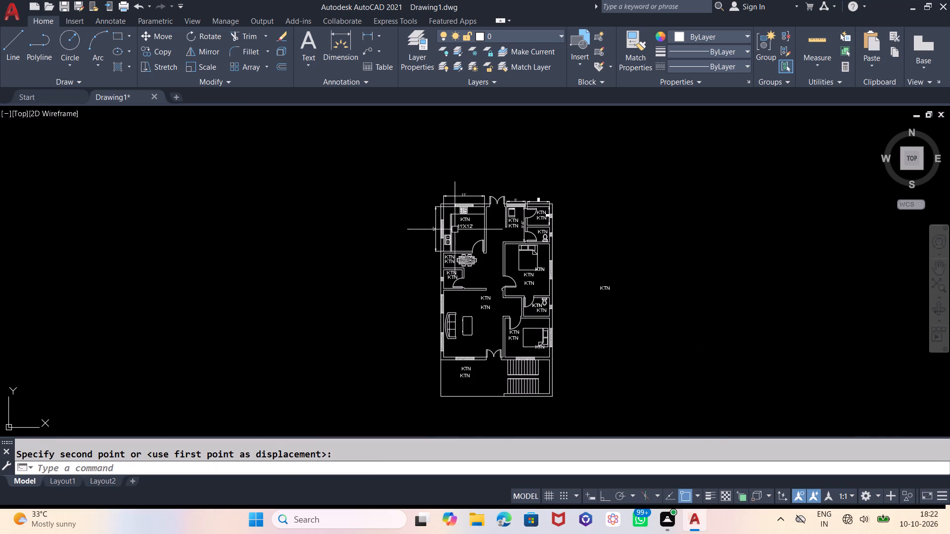
{"action": "key", "text": "z"}
{"action": "key", "text": "Return"}
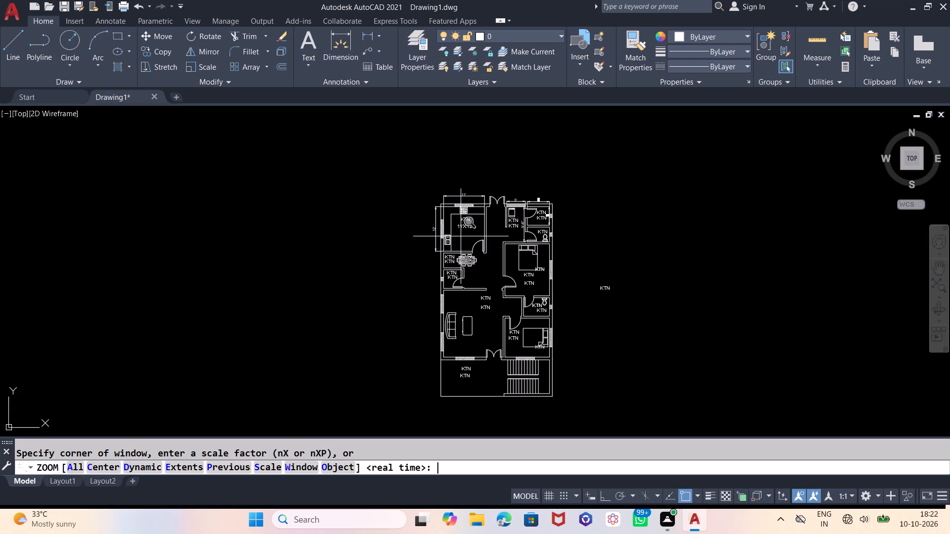
{"action": "key", "text": "e"}
{"action": "key", "text": "Return"}
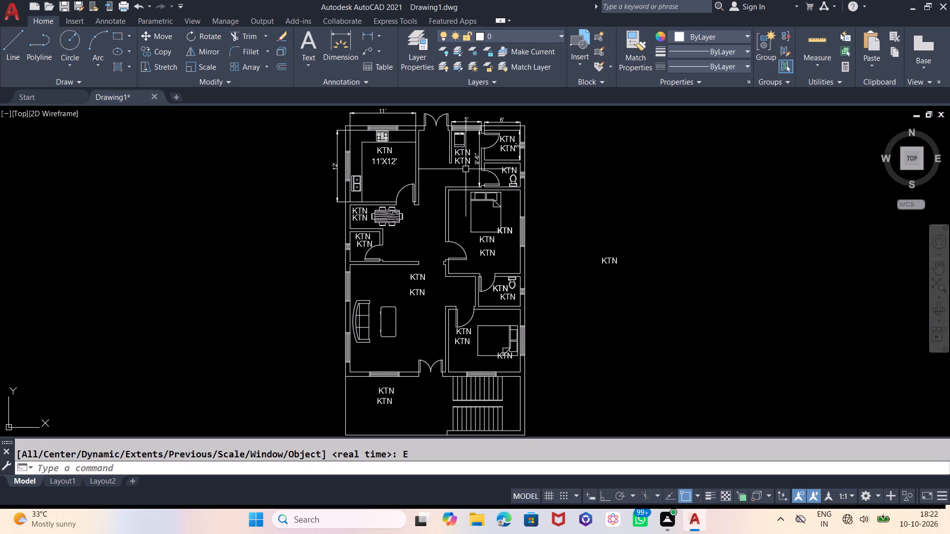
{"action": "scroll", "coordinate": [466, 123], "scroll_direction": "up", "scroll_amount": 1}
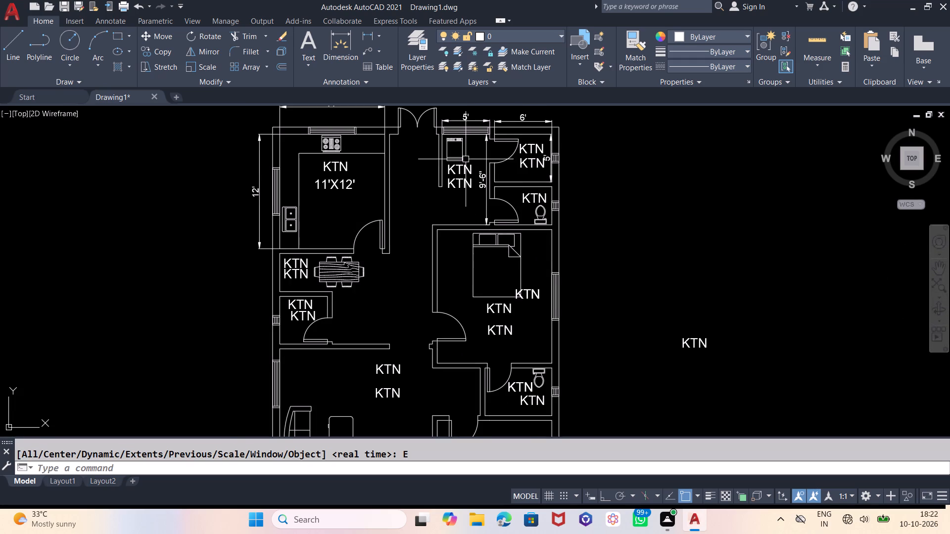
{"action": "middle_click_drag", "start_coordinate": [466, 160], "coordinate": [466, 192]}
{"action": "scroll", "coordinate": [464, 198], "scroll_direction": "up", "scroll_amount": 1}
{"action": "double_click", "coordinate": [476, 202]}
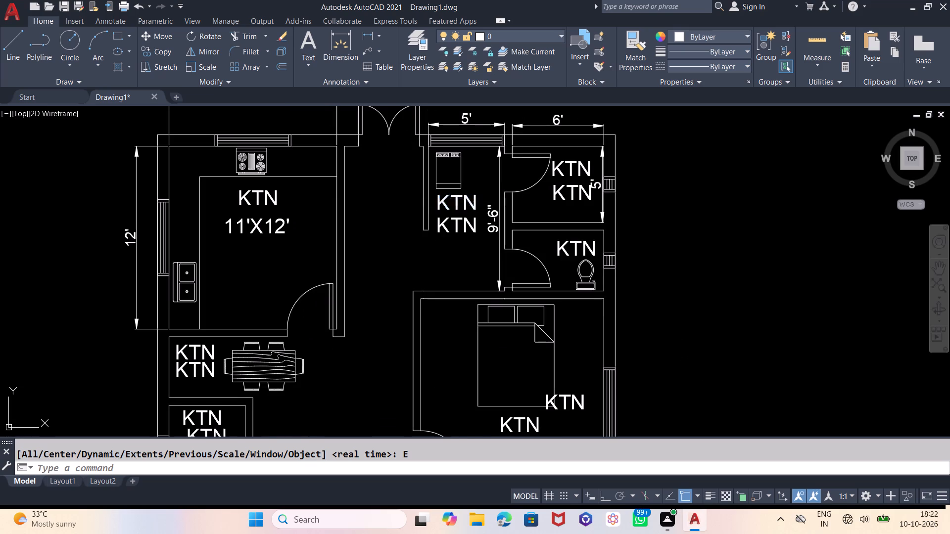
{"action": "key", "text": "BackSpace"}
{"action": "key", "text": "BackSpace"}
{"action": "key", "text": "BackSpace"}
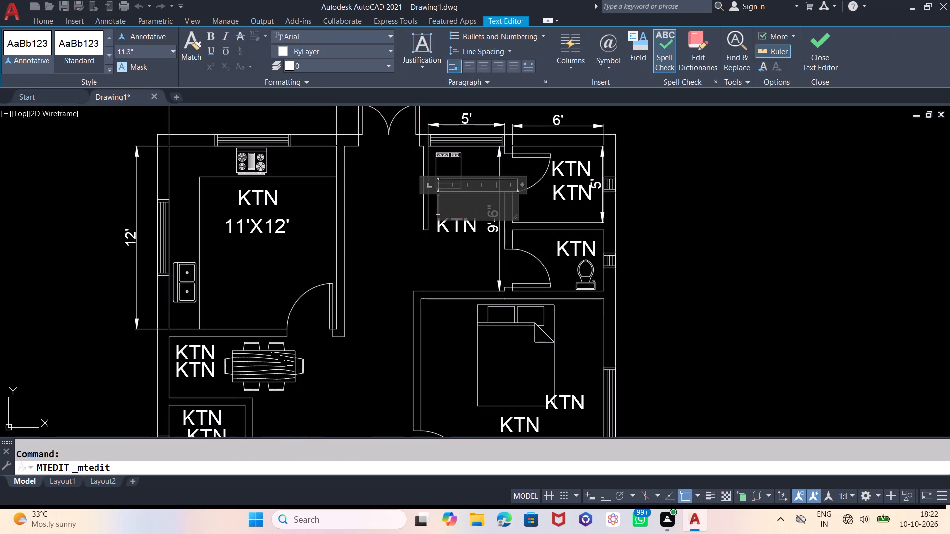
{"action": "type", "text": "WASHING"}
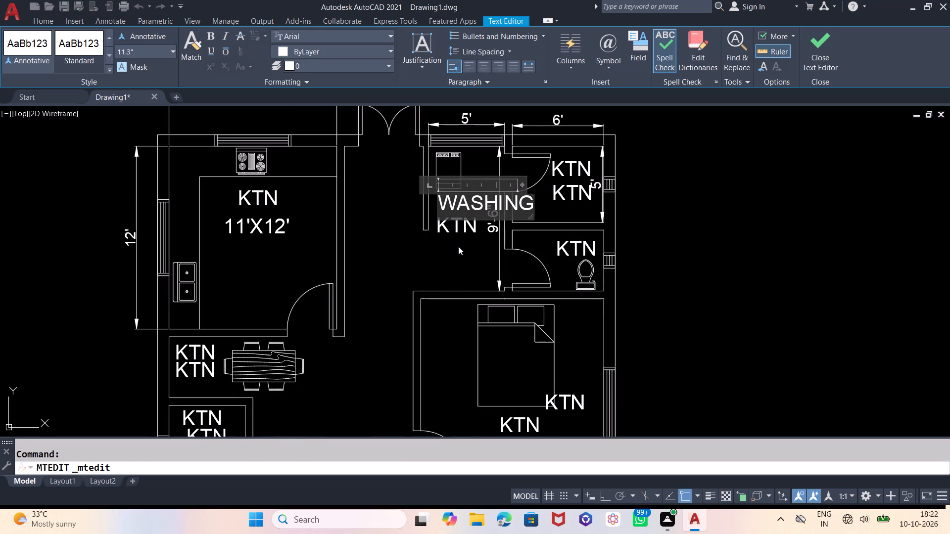
{"action": "left_click", "coordinate": [458, 246]}
Scale down the WASHING text from its upper-left corner so it fits inside the utility space.
{"action": "left_click", "coordinate": [464, 202]}
{"action": "key", "text": "s"}
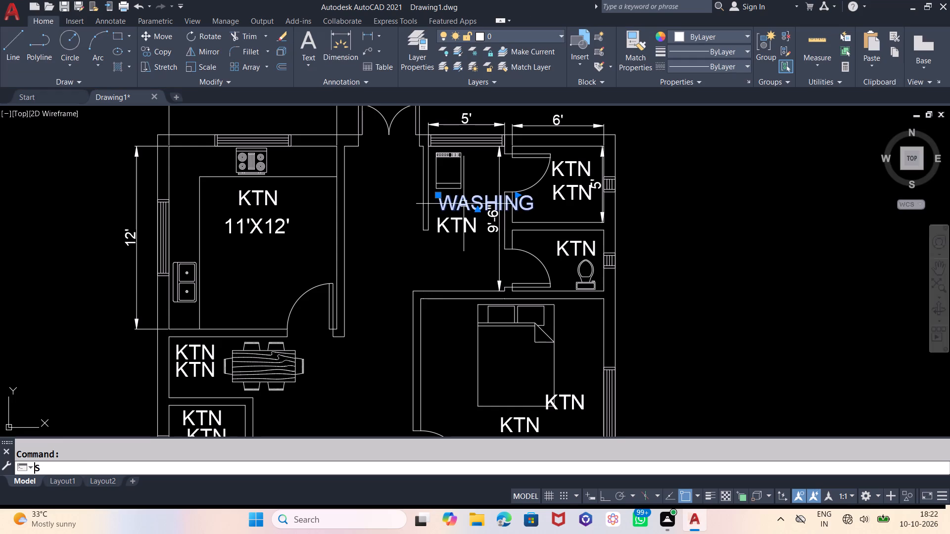
{"action": "key", "text": "c"}
{"action": "key", "text": "Return"}
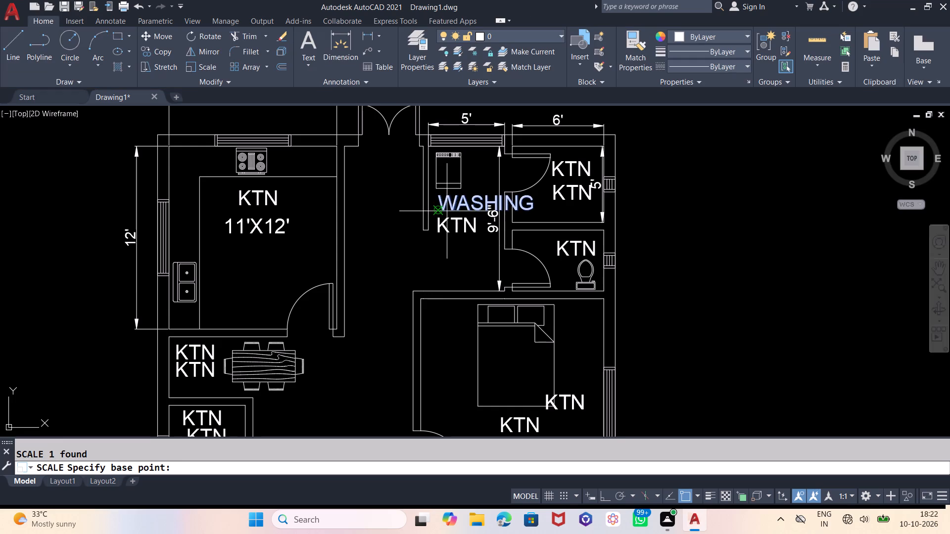
{"action": "left_click", "coordinate": [433, 198]}
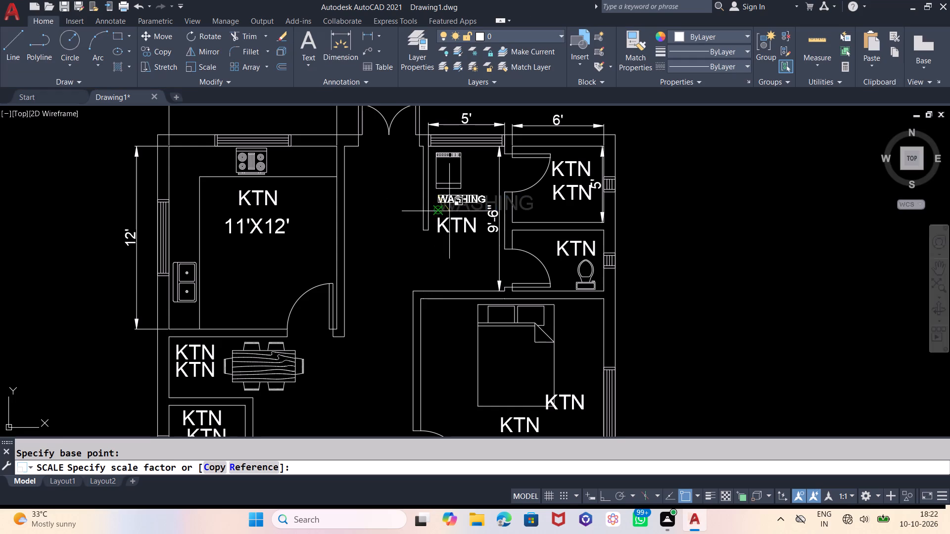
{"action": "left_click", "coordinate": [442, 215]}
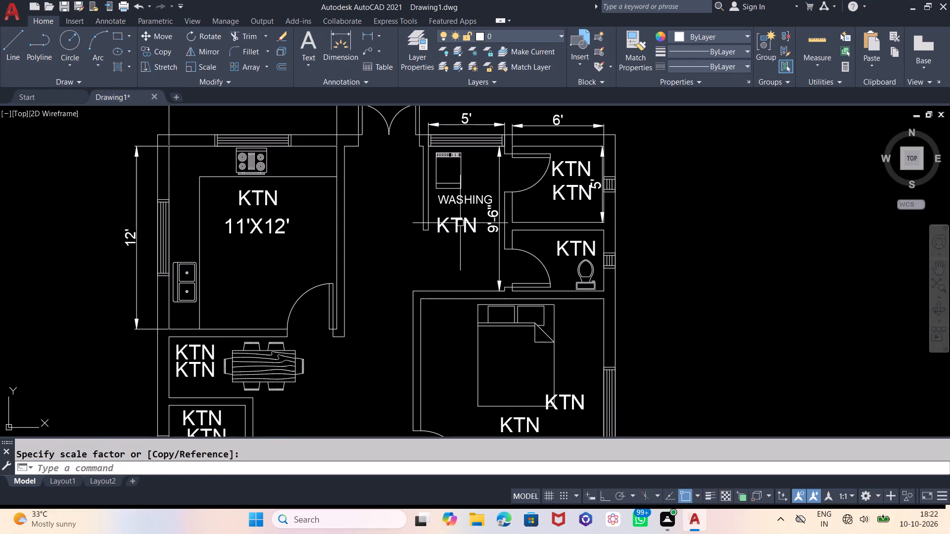
Replace the KTN text beneath WASHING with the room size 5'X9'6".
{"action": "double_click", "coordinate": [474, 222]}
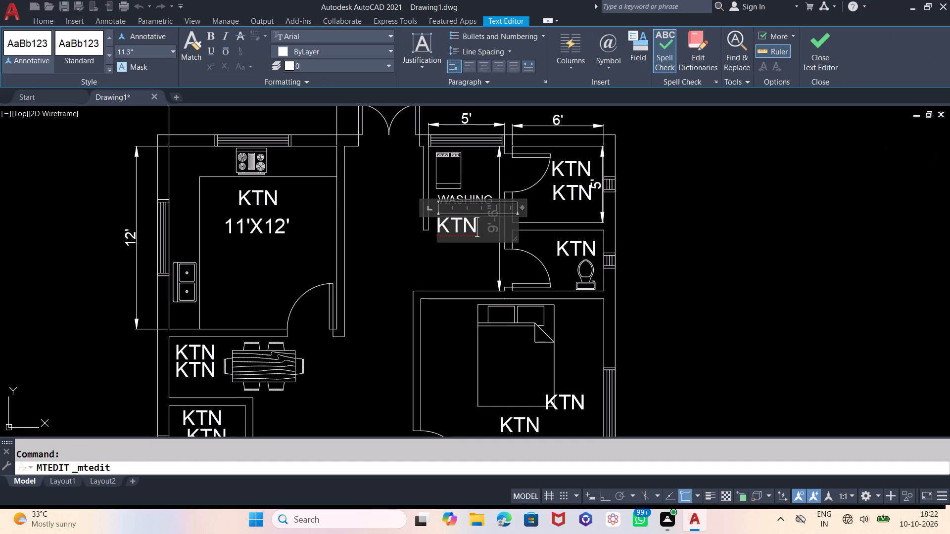
{"action": "key", "text": "BackSpace"}
{"action": "key", "text": "BackSpace"}
{"action": "key", "text": "BackSpace"}
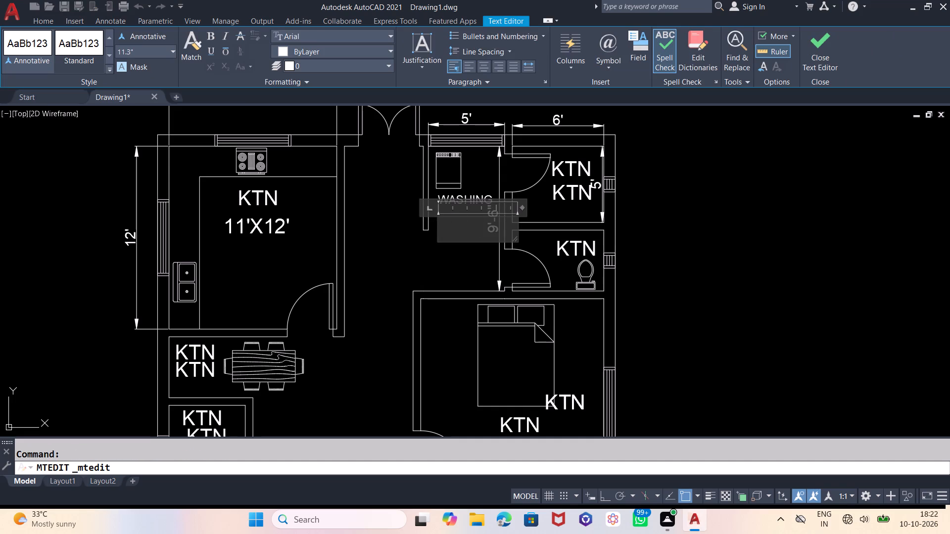
{"action": "type", "text": "5'"}
{"action": "key", "text": "x"}
{"action": "type", "text": "9'"}
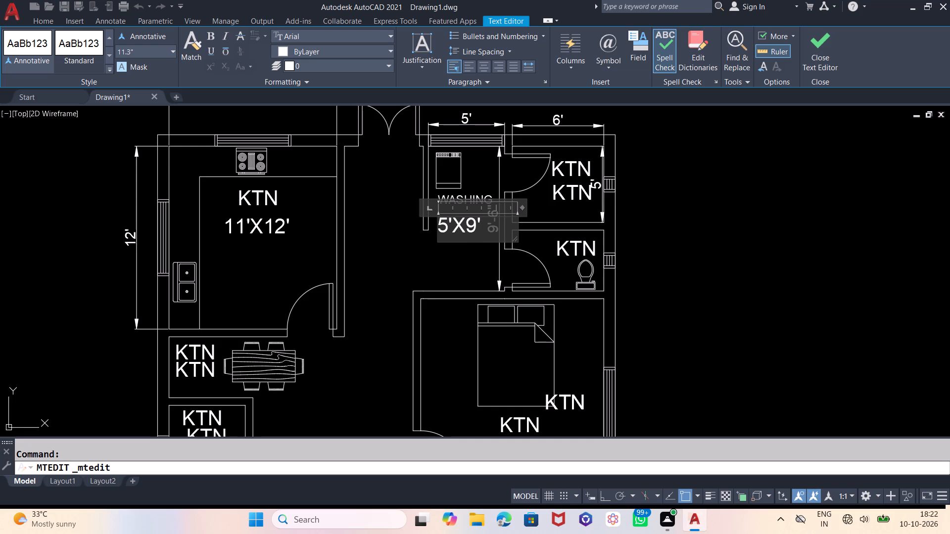
{"action": "key", "text": "6"}
{"action": "key", "text": "shift+quotedbl"}
{"action": "left_click", "coordinate": [463, 255]}
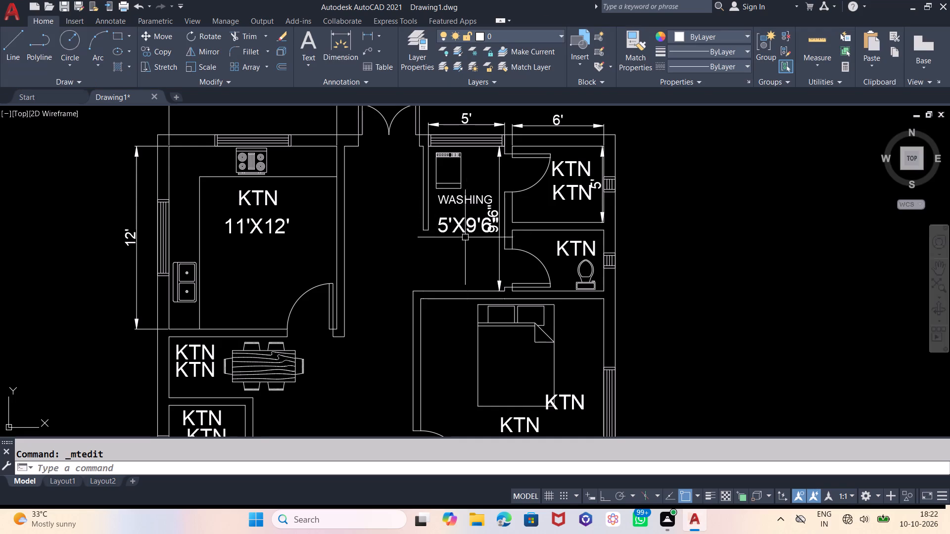
Scale down the 5'X9'6" text to about the same height as the WASHING label.
{"action": "left_click", "coordinate": [467, 224]}
{"action": "type", "text": "SC"}
{"action": "key", "text": "Return"}
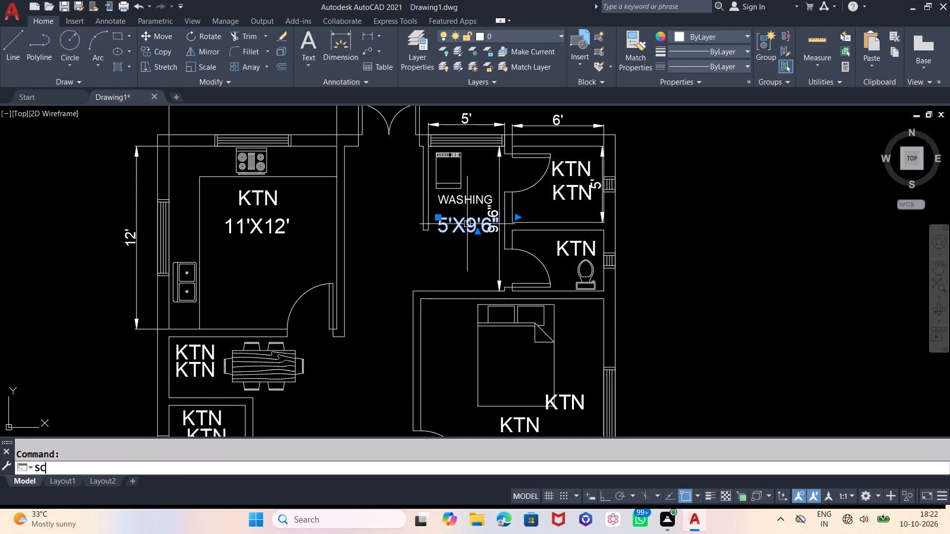
{"action": "left_click", "coordinate": [439, 241]}
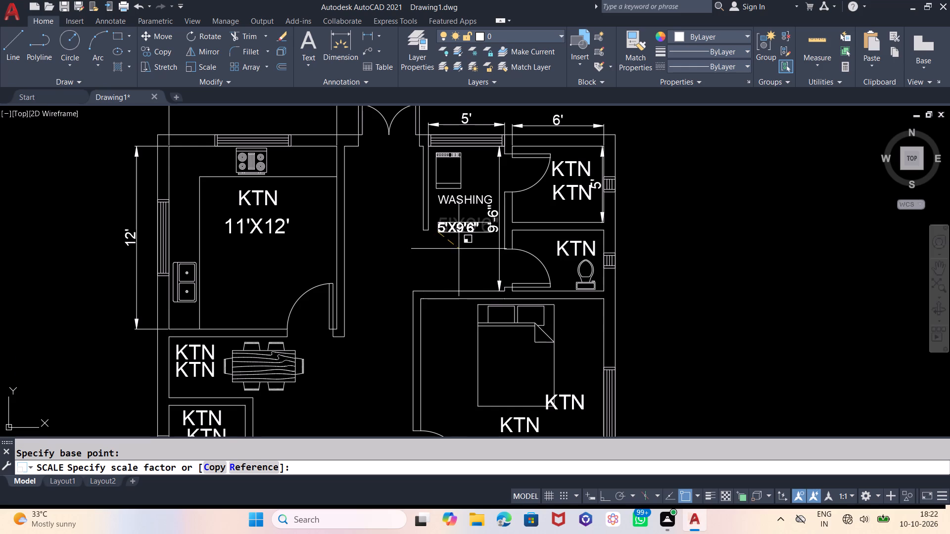
{"action": "left_click", "coordinate": [459, 249]}
Move the 5'X9'6" text up so it sits centred just beneath the WASHING label.
{"action": "left_click", "coordinate": [460, 223]}
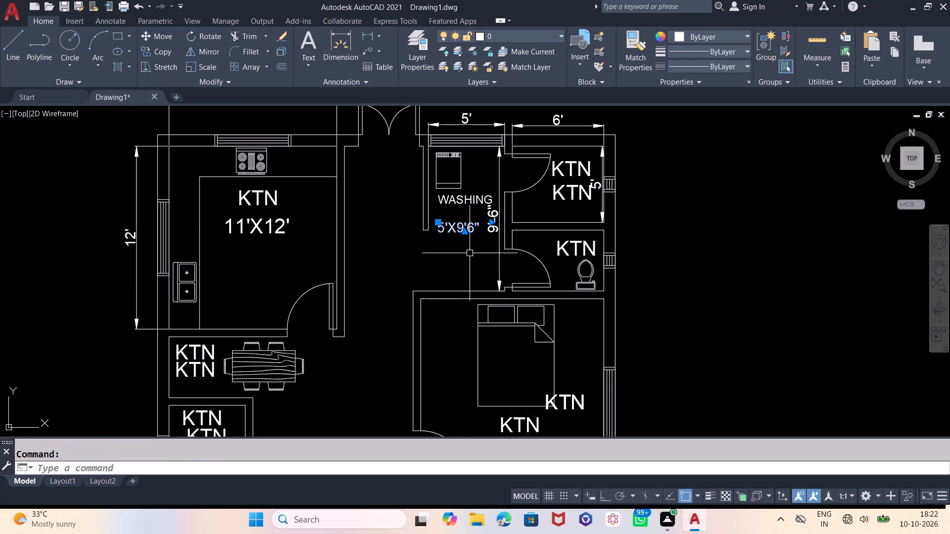
{"action": "key", "text": "m"}
{"action": "key", "text": "Return"}
{"action": "left_click", "coordinate": [458, 273]}
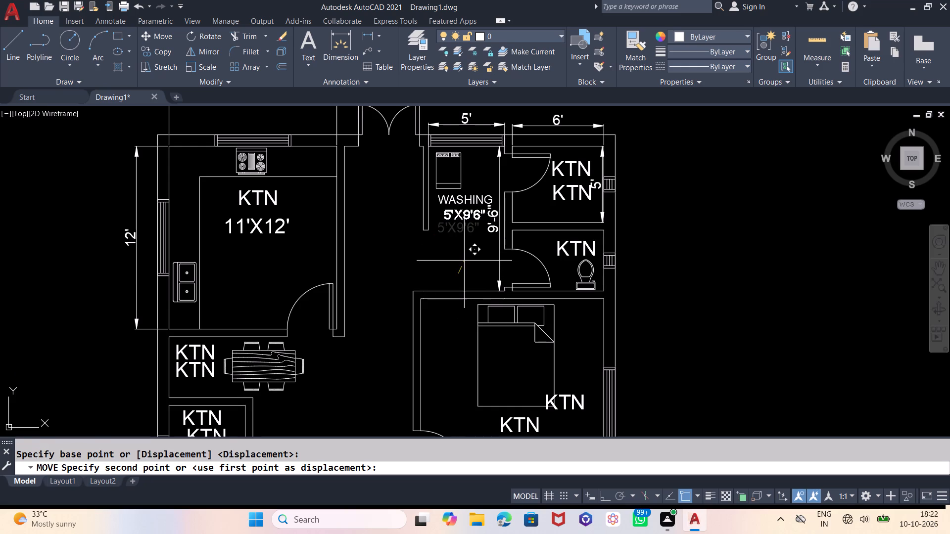
{"action": "left_click", "coordinate": [464, 261]}
Delete the width and length dimensions of both the washing area and the kitchen.
{"action": "left_click", "coordinate": [483, 229]}
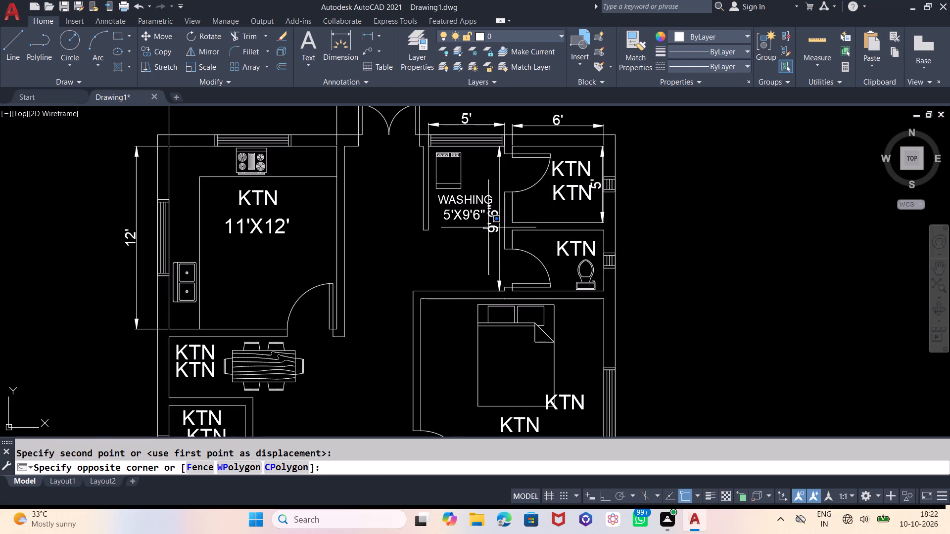
{"action": "left_click", "coordinate": [489, 227]}
{"action": "left_click", "coordinate": [494, 230]}
{"action": "left_click", "coordinate": [469, 124]}
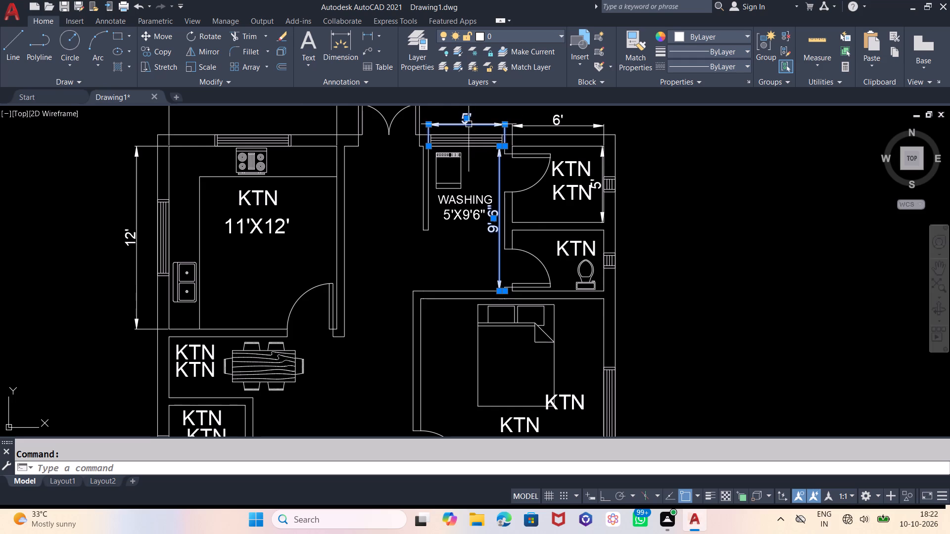
{"action": "scroll", "coordinate": [365, 232], "scroll_direction": "down", "scroll_amount": 1}
{"action": "left_click", "coordinate": [291, 150]}
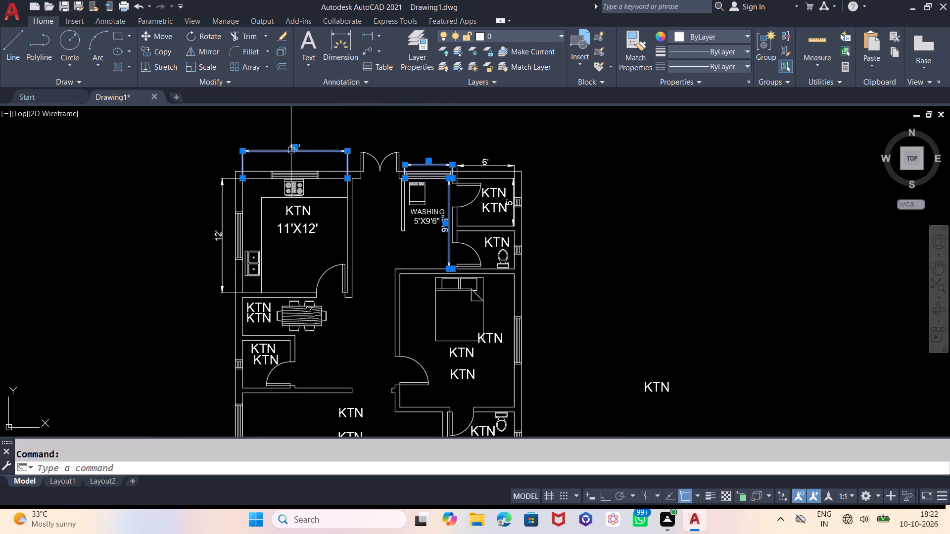
{"action": "middle_click_drag", "start_coordinate": [291, 152], "coordinate": [391, 127]}
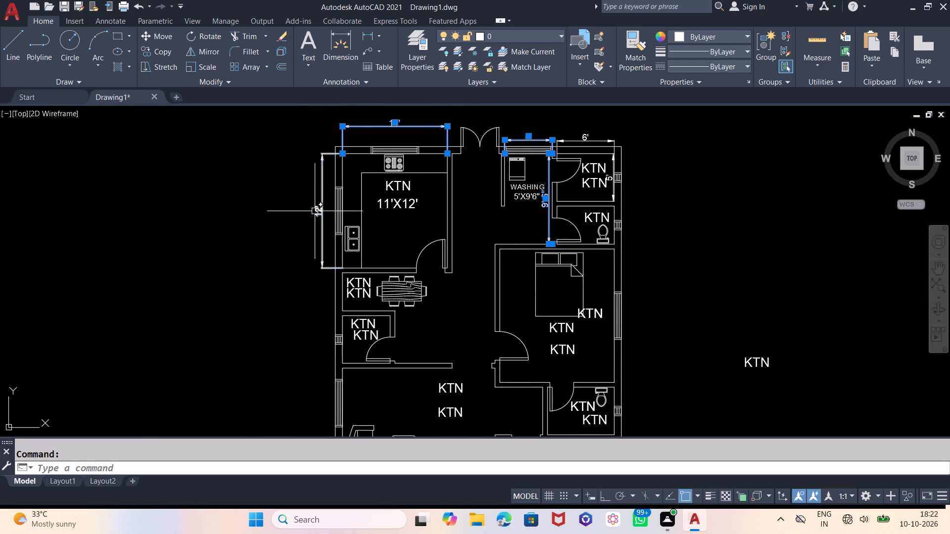
{"action": "left_click", "coordinate": [315, 211]}
{"action": "key", "text": "Delete"}
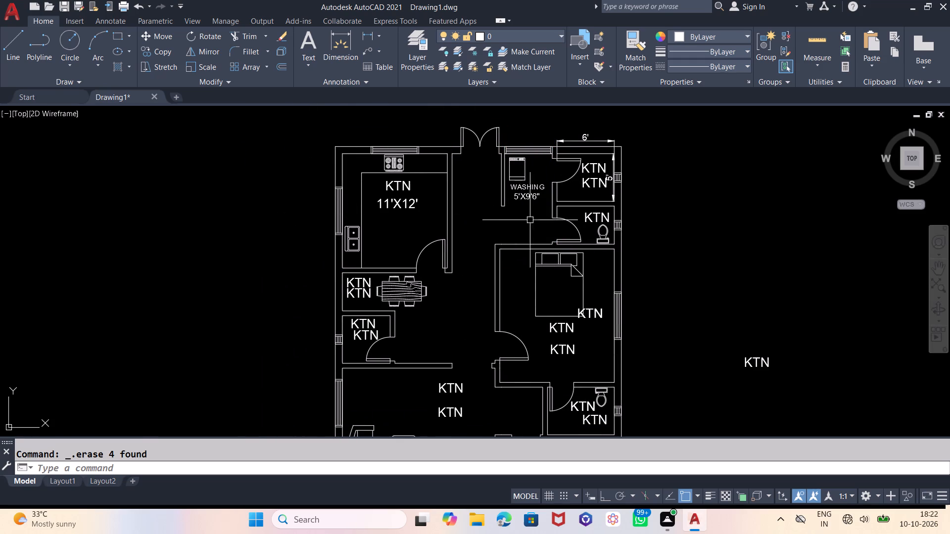
Replace the upper KTN text in the northeast corner room with the room name BATHROOM.
{"action": "middle_click_drag", "start_coordinate": [550, 224], "coordinate": [458, 219]}
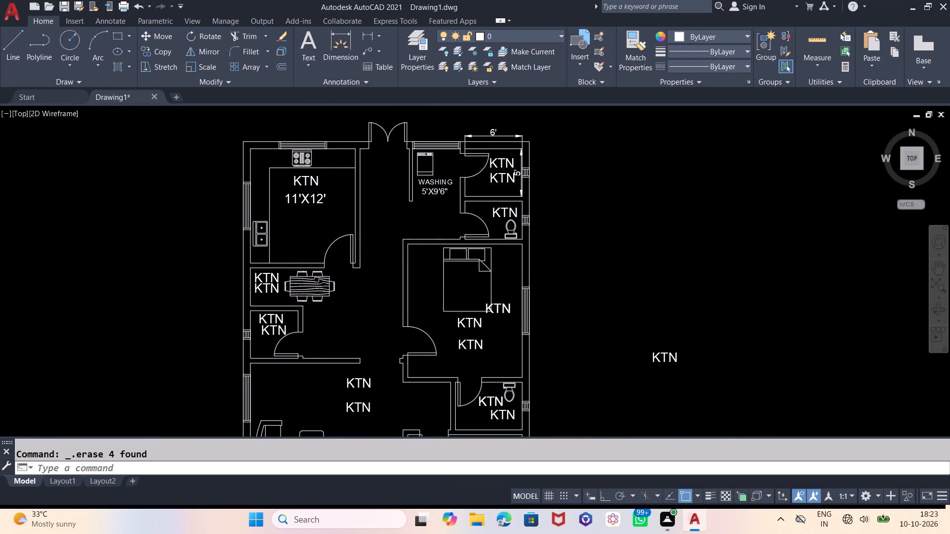
{"action": "scroll", "coordinate": [499, 155], "scroll_direction": "up", "scroll_amount": 2}
{"action": "middle_click_drag", "start_coordinate": [514, 173], "coordinate": [517, 216]}
{"action": "double_click", "coordinate": [537, 218]}
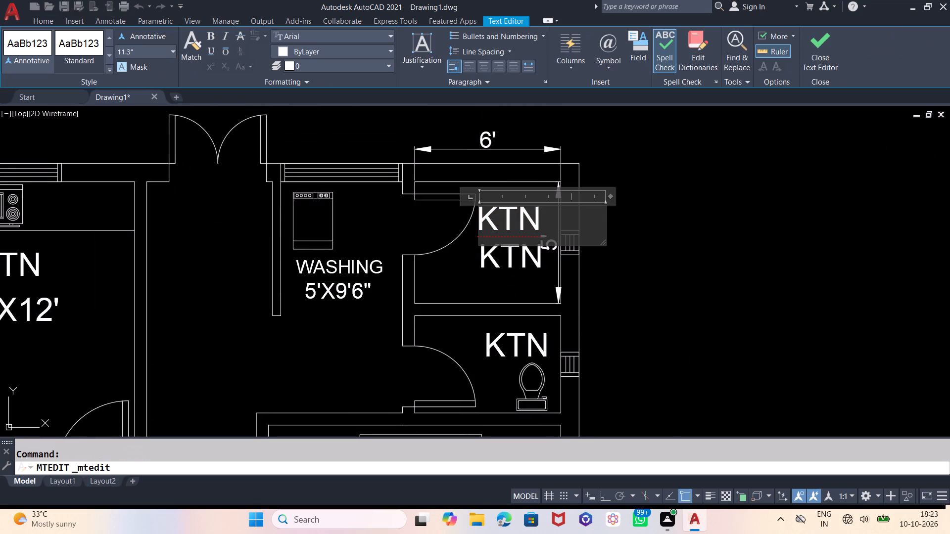
{"action": "key", "text": "BackSpace"}
{"action": "key", "text": "BackSpace"}
{"action": "key", "text": "BackSpace"}
{"action": "type", "text": "BATHROOM"}
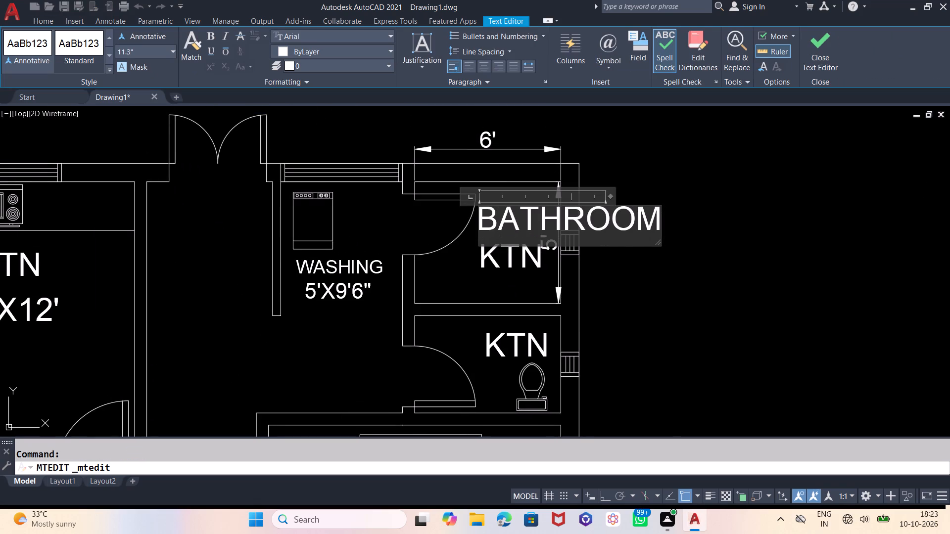
{"action": "left_click", "coordinate": [618, 284]}
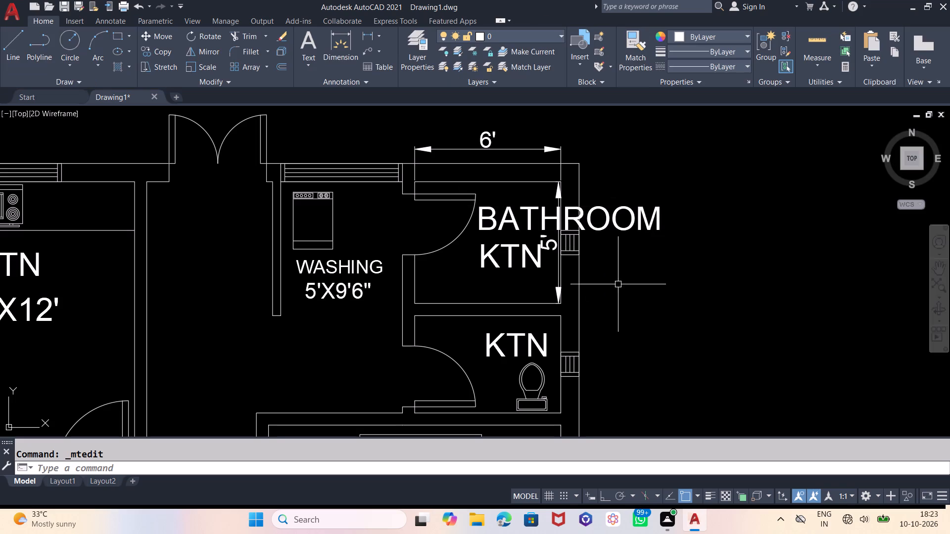
Scale down the BATHROOM text to less than half its size so it nearly fits the northeast corner room.
{"action": "left_click", "coordinate": [542, 216]}
{"action": "type", "text": "SC"}
{"action": "key", "text": "Return"}
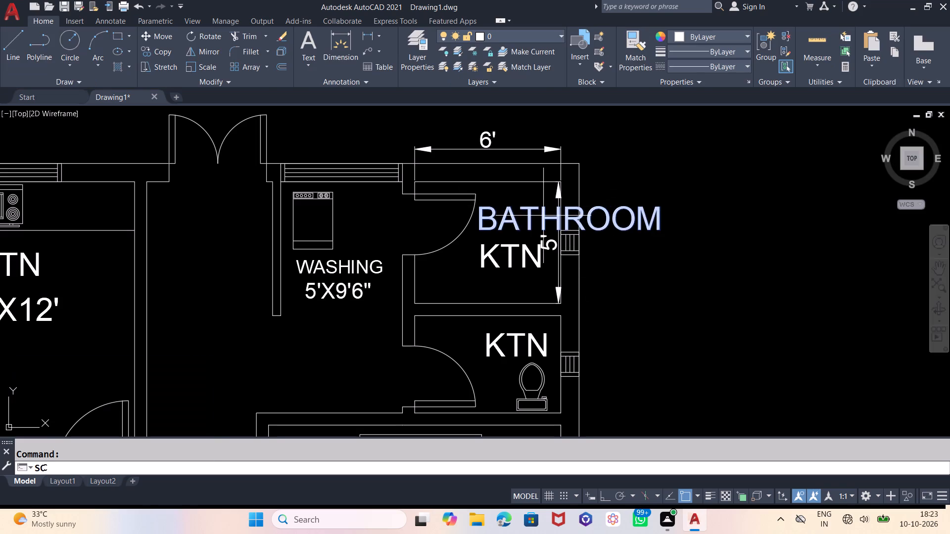
{"action": "left_click", "coordinate": [485, 196]}
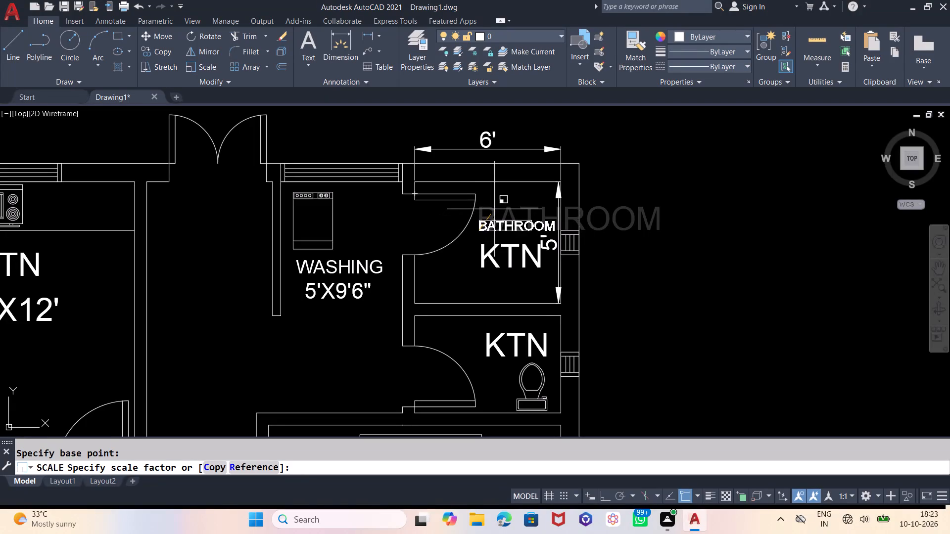
{"action": "left_click", "coordinate": [494, 209]}
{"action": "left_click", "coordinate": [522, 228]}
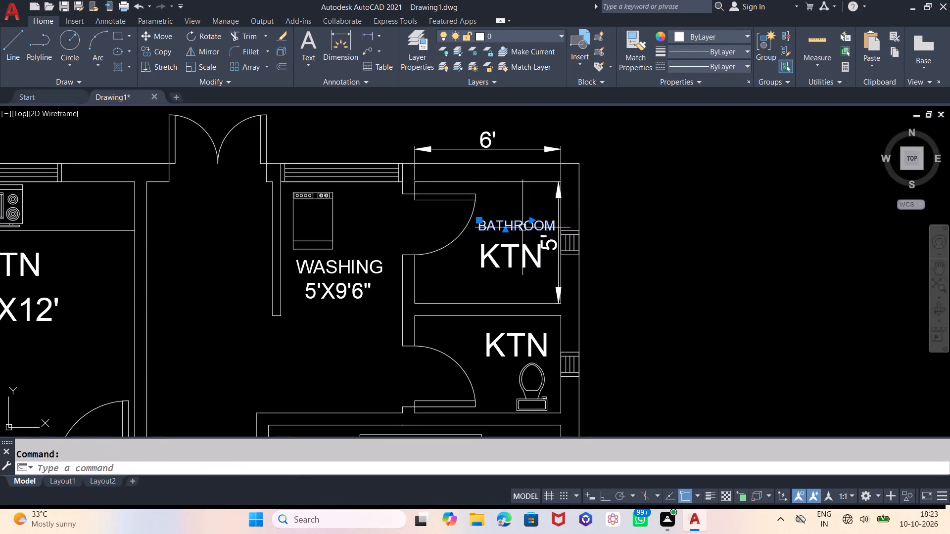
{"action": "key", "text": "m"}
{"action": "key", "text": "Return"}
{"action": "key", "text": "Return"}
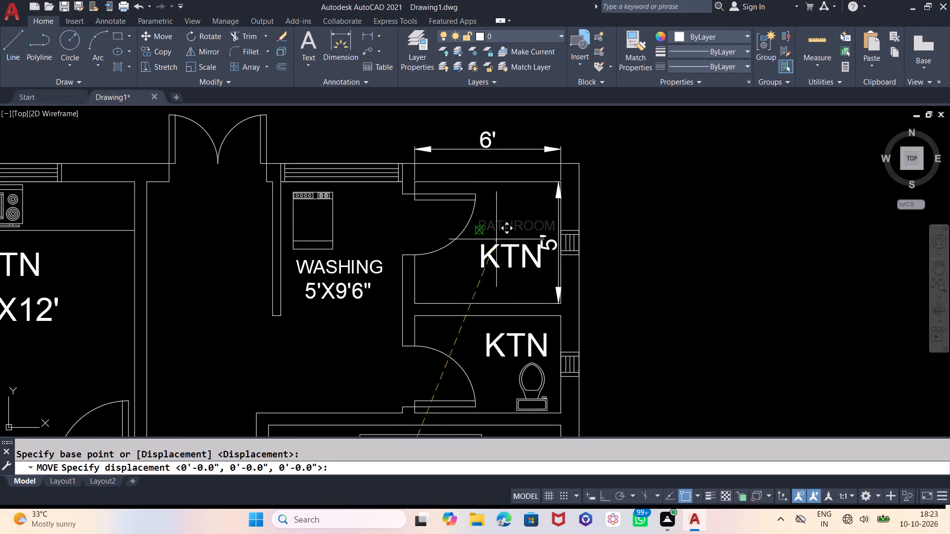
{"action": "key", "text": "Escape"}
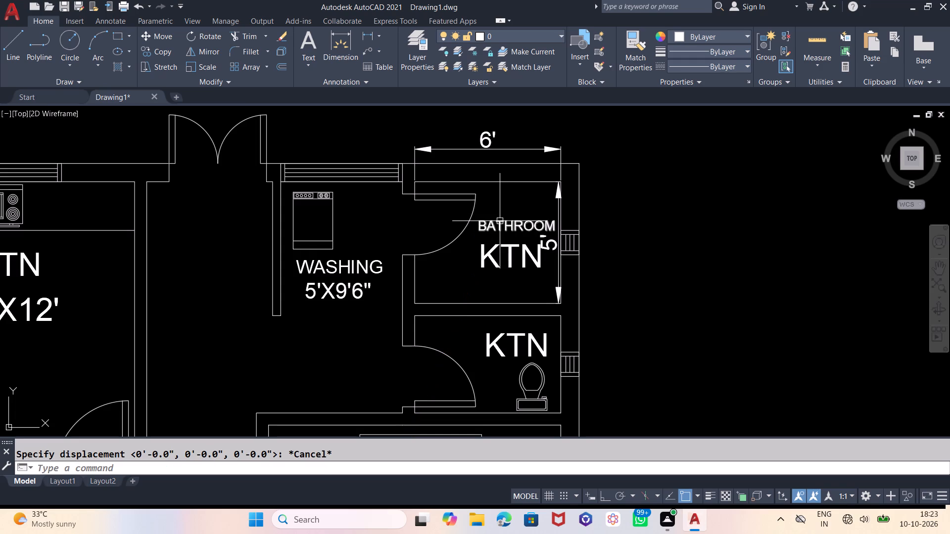
Move the BATHROOM text straight up so it sits just below the room's north wall.
{"action": "left_click", "coordinate": [500, 222]}
{"action": "key", "text": "m"}
{"action": "key", "text": "Return"}
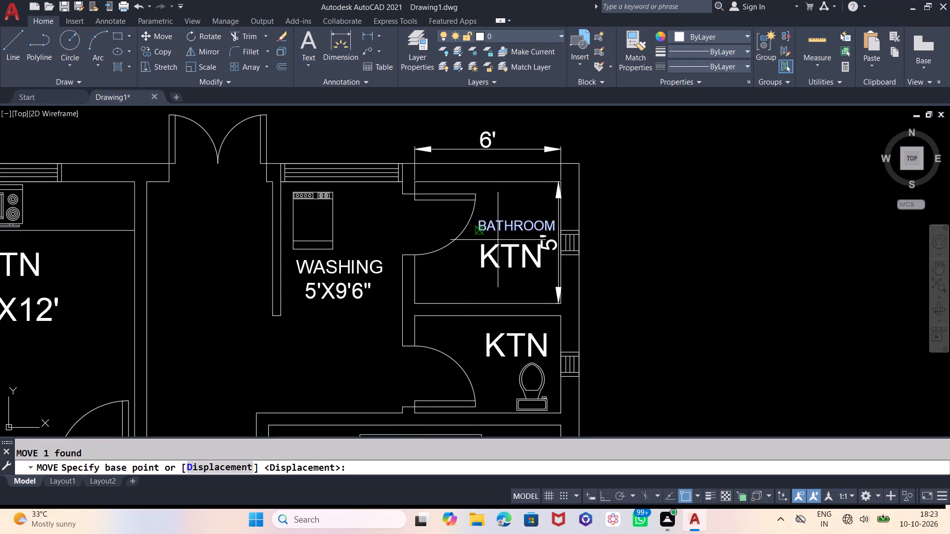
{"action": "left_click", "coordinate": [507, 291]}
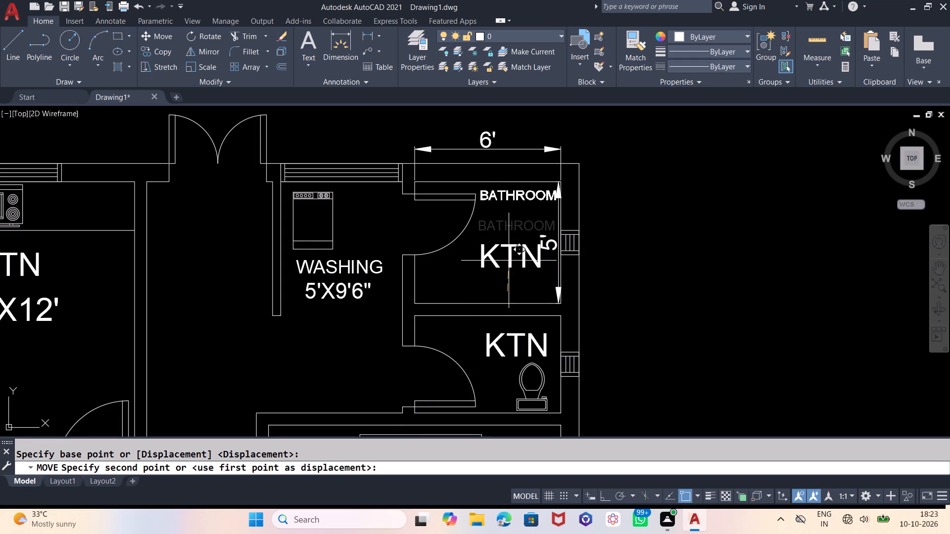
{"action": "left_click", "coordinate": [509, 261]}
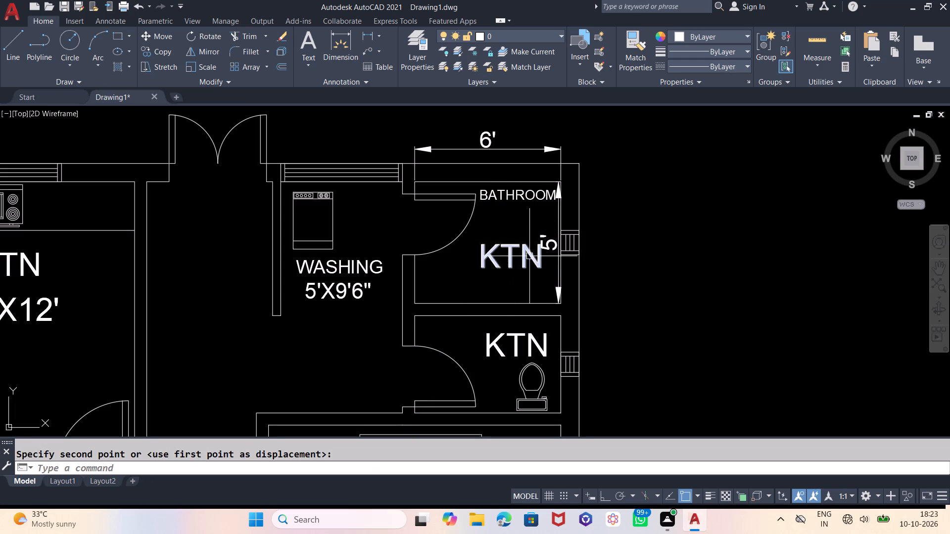
Replace the remaining KTN text in the bathroom with the room size 6'X5'.
{"action": "double_click", "coordinate": [541, 256]}
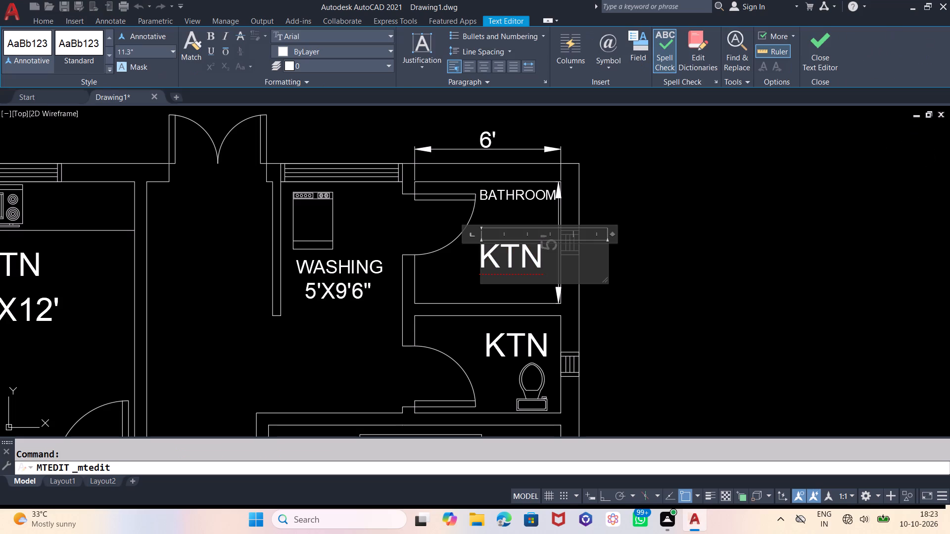
{"action": "key", "text": "BackSpace"}
{"action": "key", "text": "BackSpace"}
{"action": "key", "text": "BackSpace"}
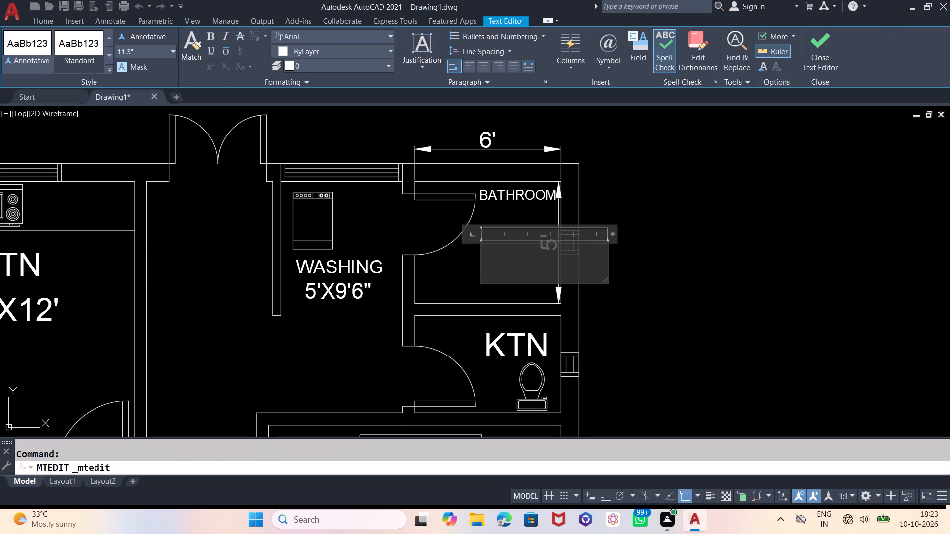
{"action": "type", "text": "6'"}
{"action": "key", "text": "x"}
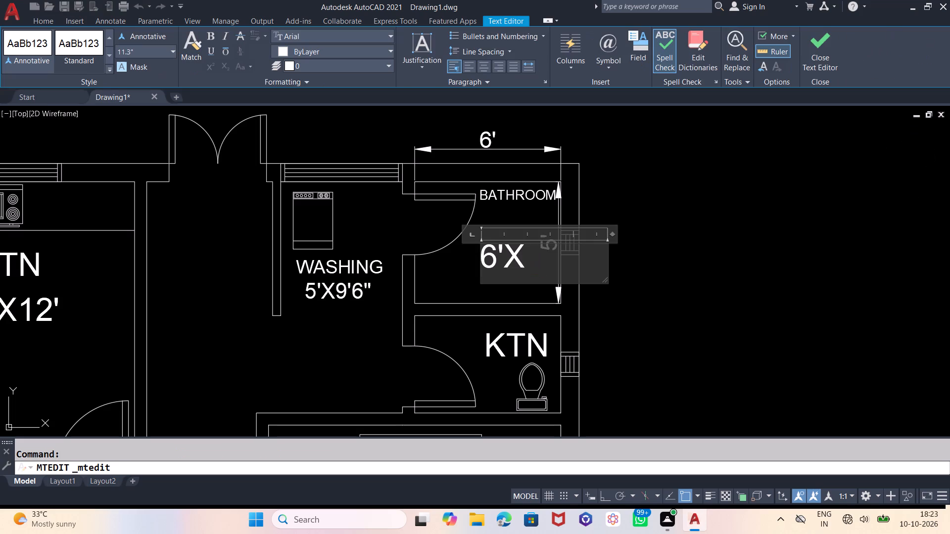
{"action": "type", "text": "5'"}
{"action": "left_click", "coordinate": [458, 276]}
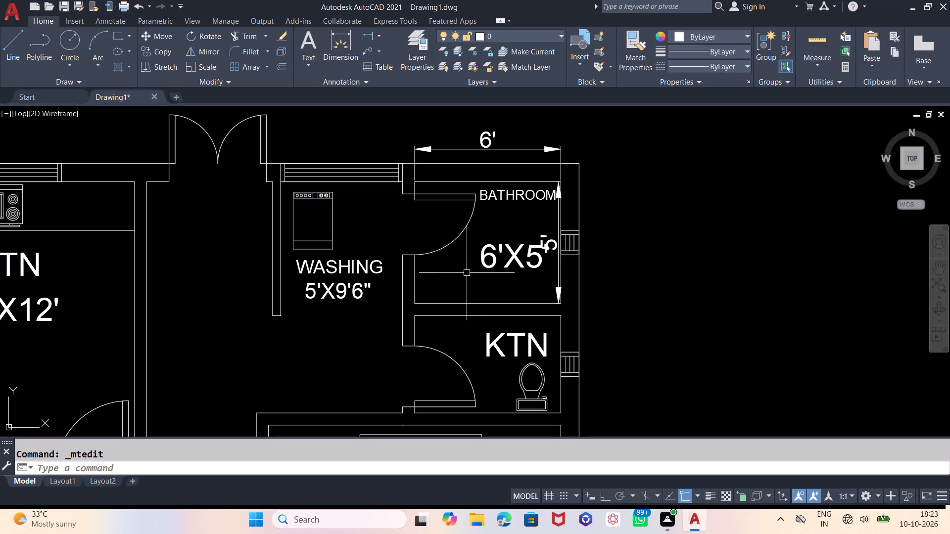
Scale down the 6'X5' text to about the same height as the BATHROOM label.
{"action": "left_click", "coordinate": [493, 266]}
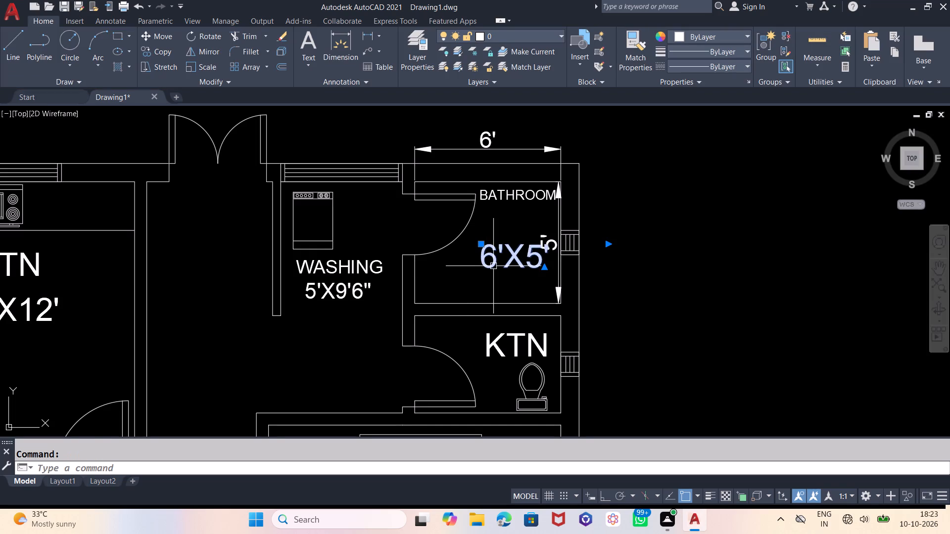
{"action": "type", "text": "SC"}
{"action": "key", "text": "Return"}
{"action": "left_click", "coordinate": [476, 236]}
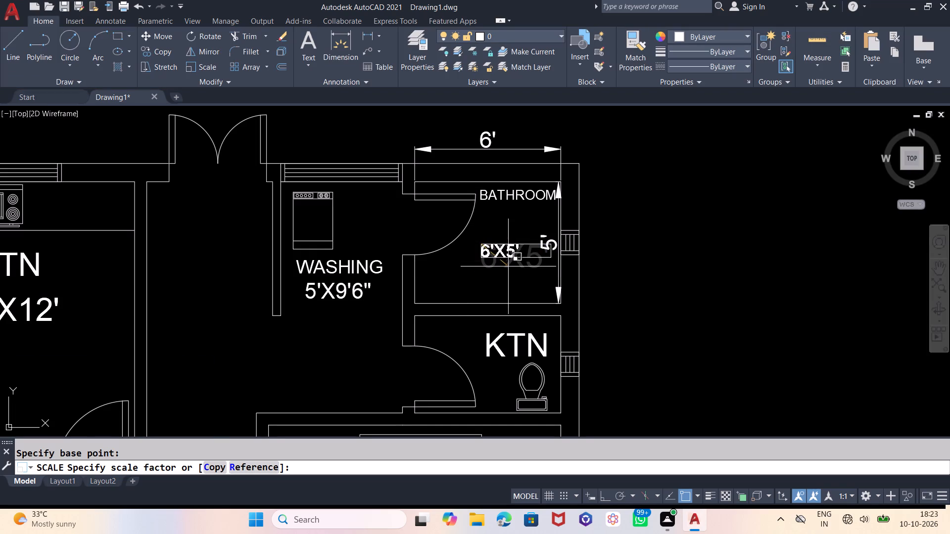
{"action": "left_click", "coordinate": [512, 268]}
{"action": "left_click", "coordinate": [501, 249]}
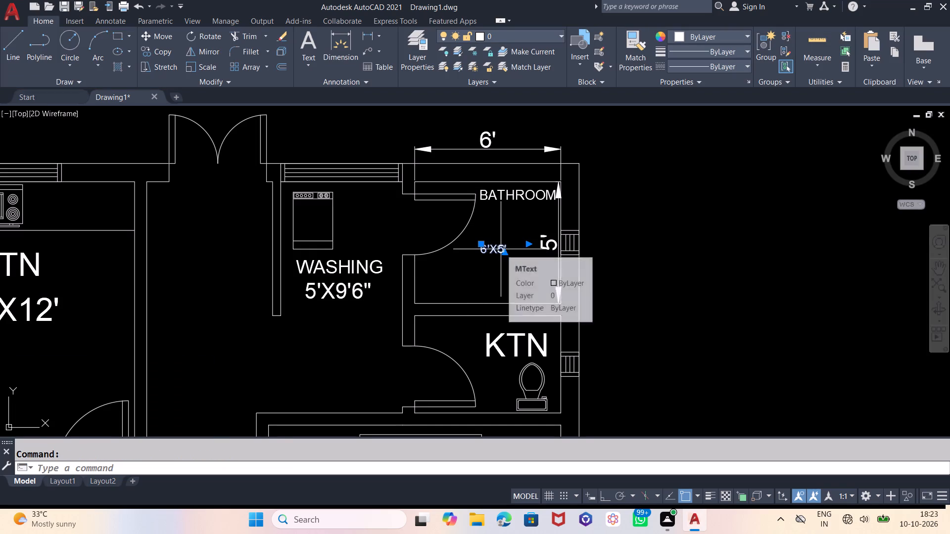
{"action": "type", "text": "SC"}
{"action": "key", "text": "Return"}
{"action": "left_click", "coordinate": [477, 277]}
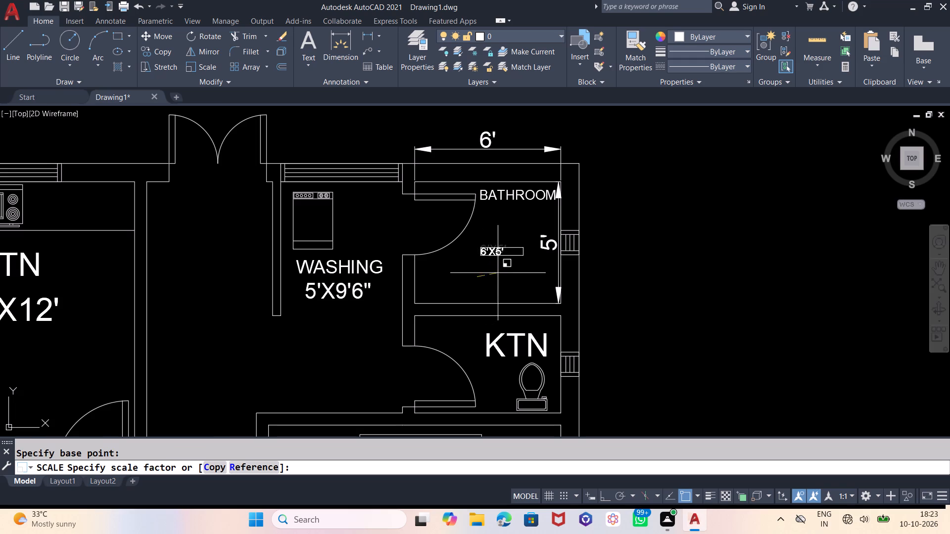
{"action": "left_click", "coordinate": [507, 263]}
Move the 6'X5' text so it sits centred just beneath the BATHROOM label.
{"action": "left_click", "coordinate": [507, 239]}
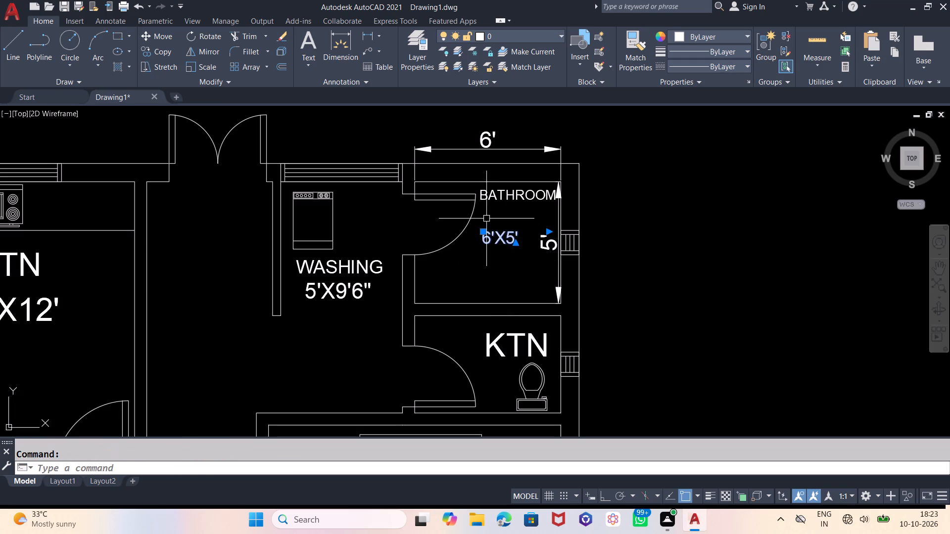
{"action": "key", "text": "m"}
{"action": "key", "text": "Return"}
{"action": "left_click", "coordinate": [494, 267]}
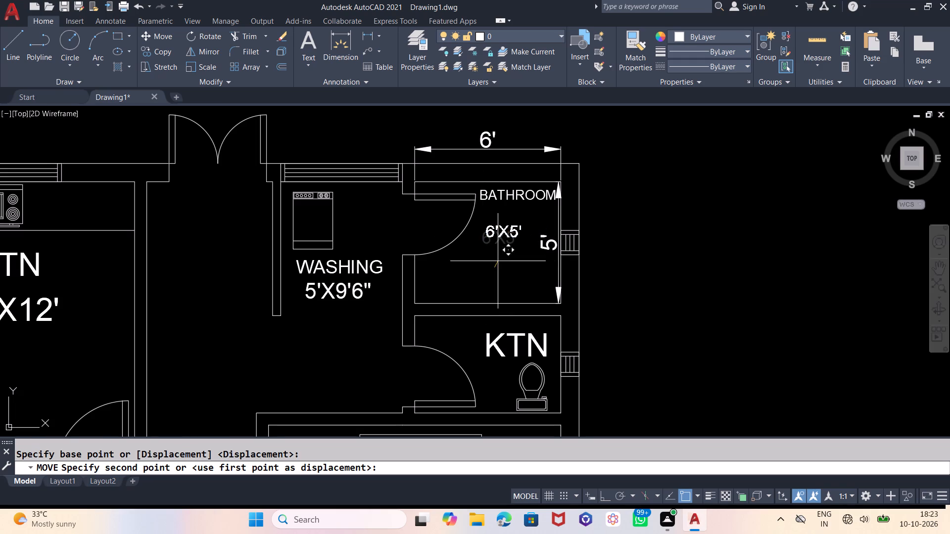
{"action": "left_click", "coordinate": [514, 242]}
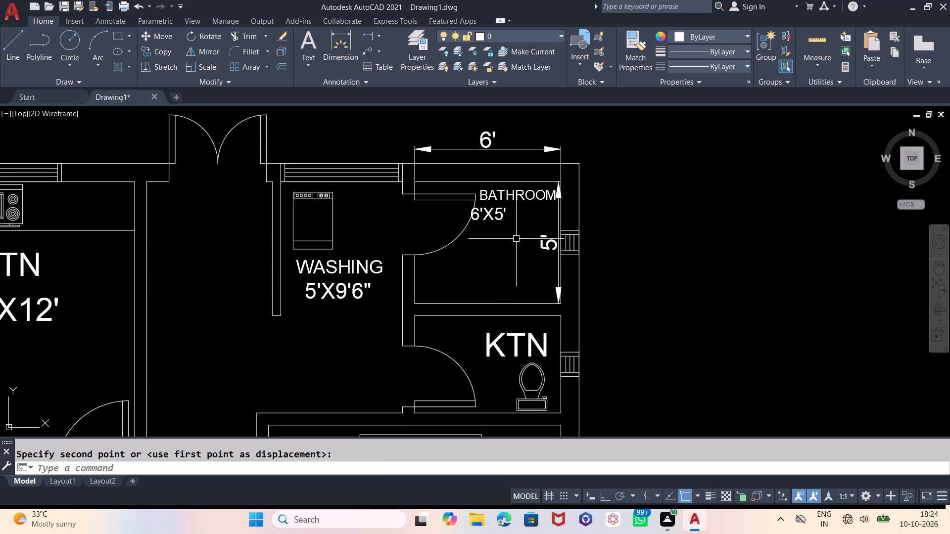
{"action": "left_click_drag", "start_coordinate": [499, 221], "coordinate": [490, 211]}
{"action": "key", "text": "m"}
{"action": "key", "text": "Return"}
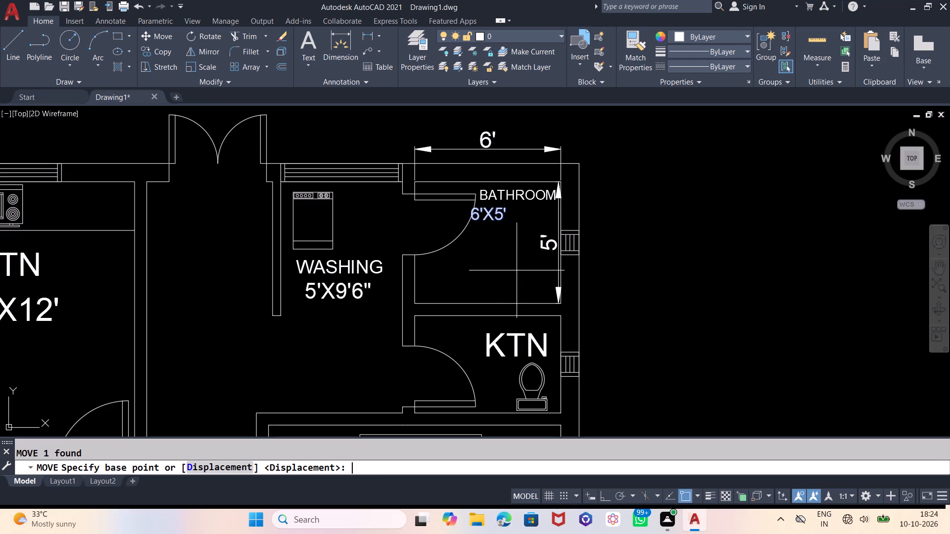
{"action": "left_click", "coordinate": [489, 277]}
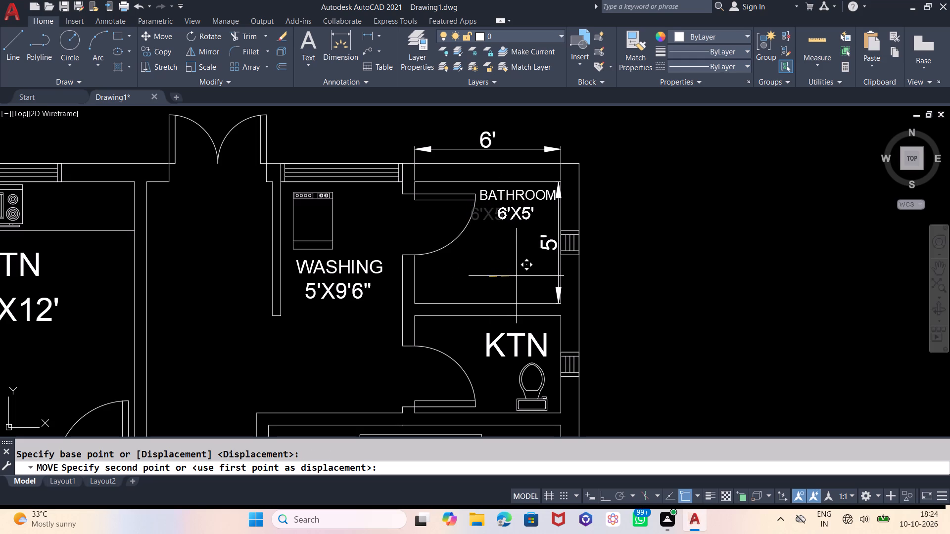
{"action": "left_click", "coordinate": [516, 276]}
Delete the bathroom's width and length dimensions.
{"action": "left_click", "coordinate": [493, 149]}
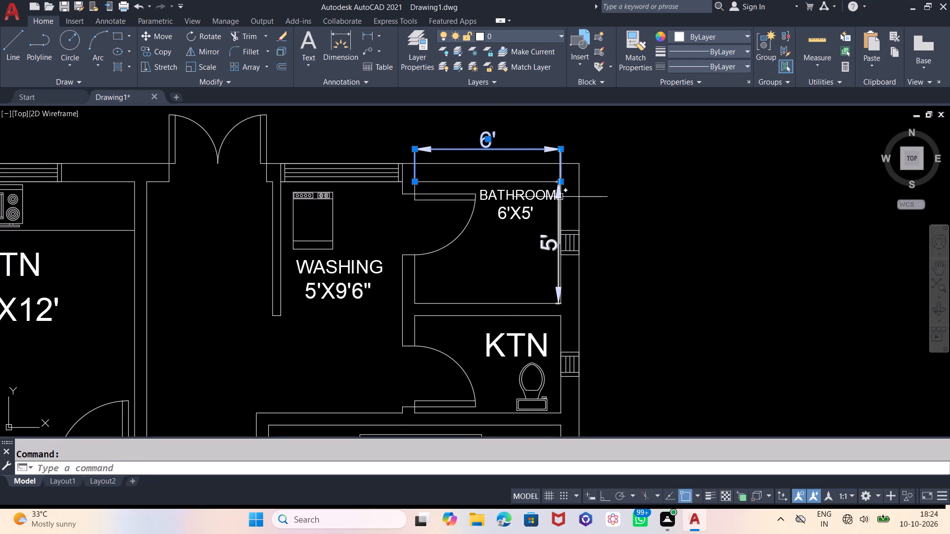
{"action": "left_click", "coordinate": [547, 245]}
{"action": "key", "text": "Delete"}
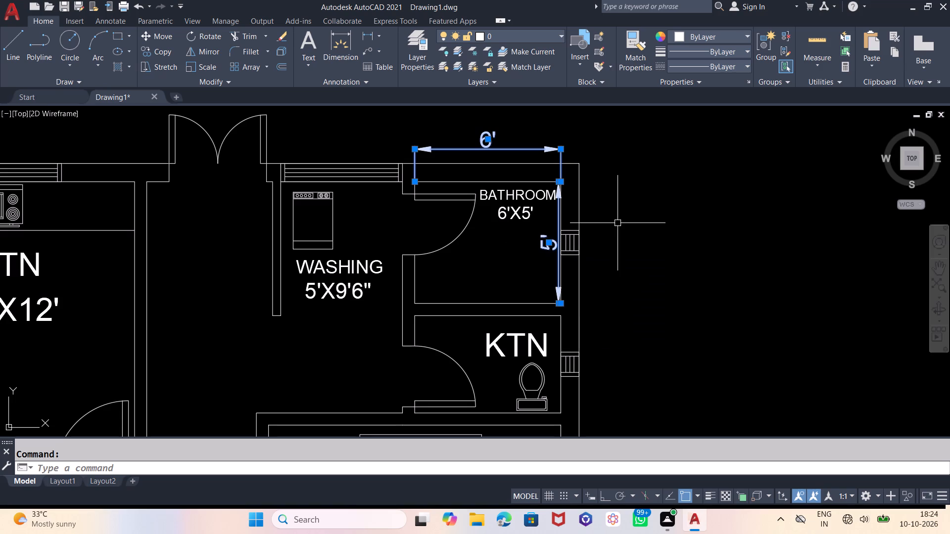
{"action": "key", "text": "Delete"}
Move the BATHROOM and 6'X5' labels together slightly down, clear of the bathroom's north wall.
{"action": "scroll", "coordinate": [661, 175], "scroll_direction": "down", "scroll_amount": 1}
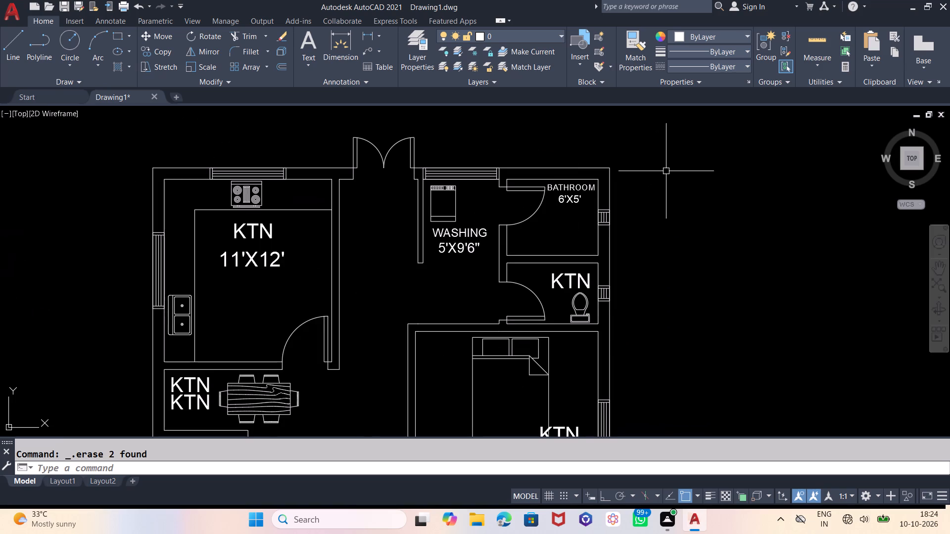
{"action": "scroll", "coordinate": [667, 169], "scroll_direction": "down", "scroll_amount": 1}
{"action": "middle_click_drag", "start_coordinate": [635, 318], "coordinate": [635, 301]}
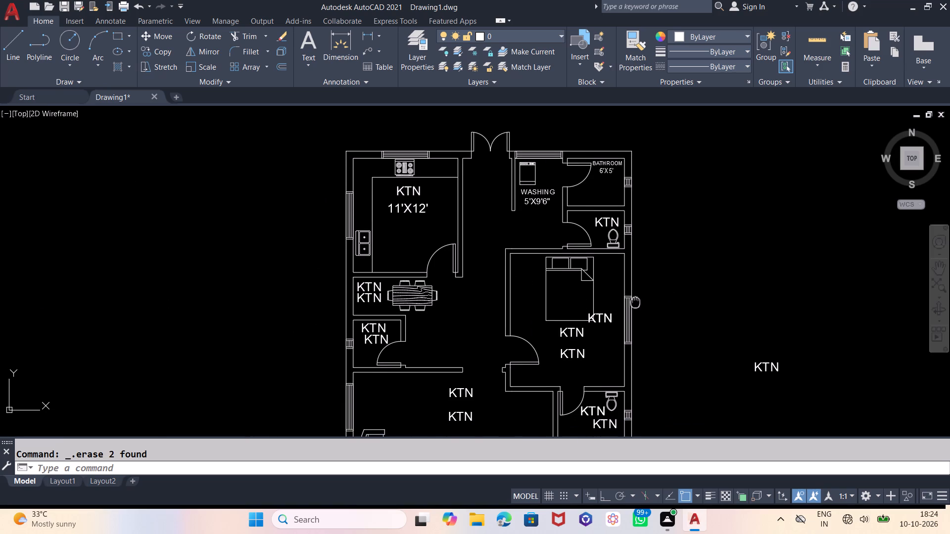
{"action": "middle_click_drag", "start_coordinate": [635, 301], "coordinate": [634, 281]}
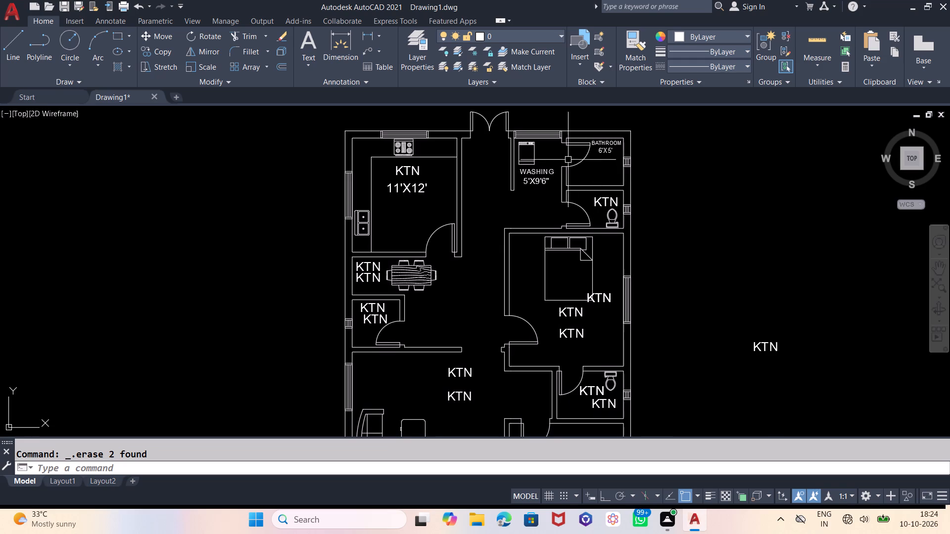
{"action": "left_click", "coordinate": [600, 143]}
{"action": "left_click", "coordinate": [605, 150]}
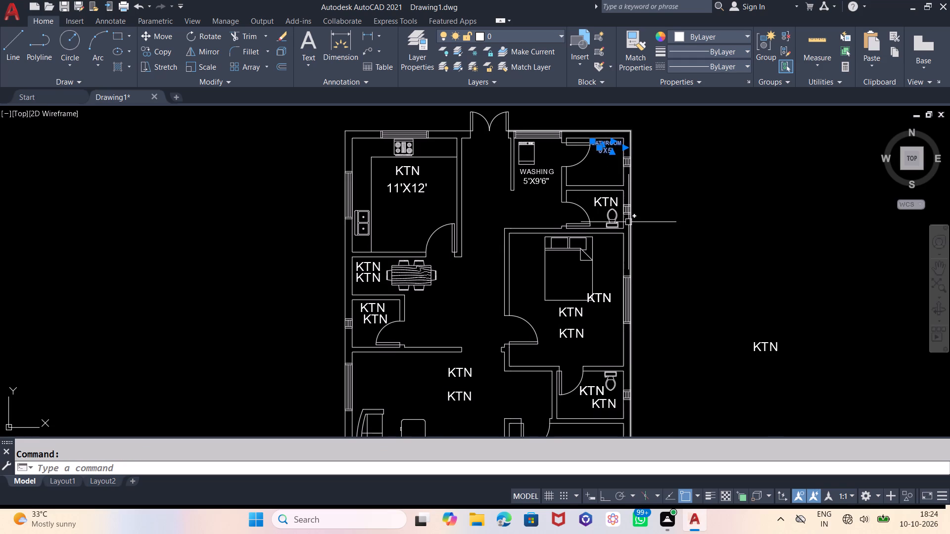
{"action": "key", "text": "m"}
{"action": "key", "text": "Return"}
{"action": "left_click", "coordinate": [687, 172]}
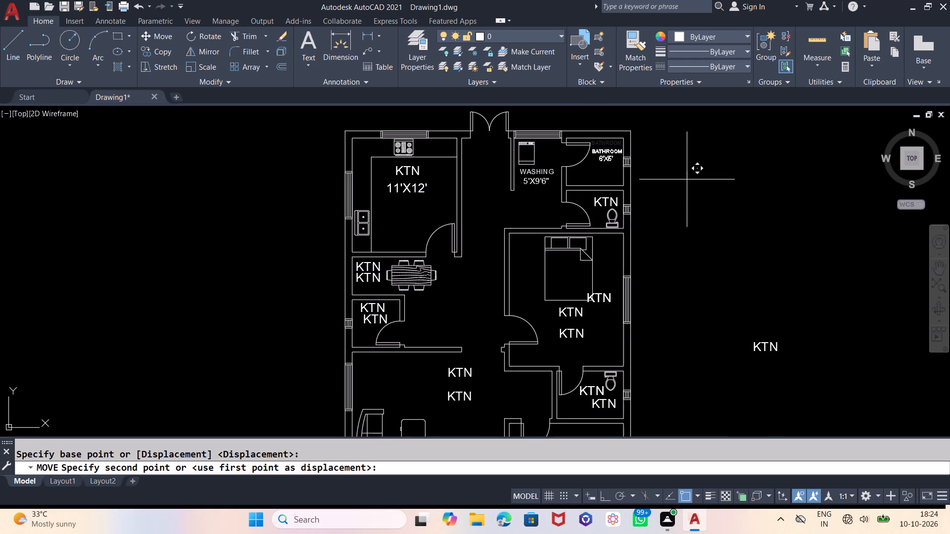
{"action": "left_click", "coordinate": [685, 181]}
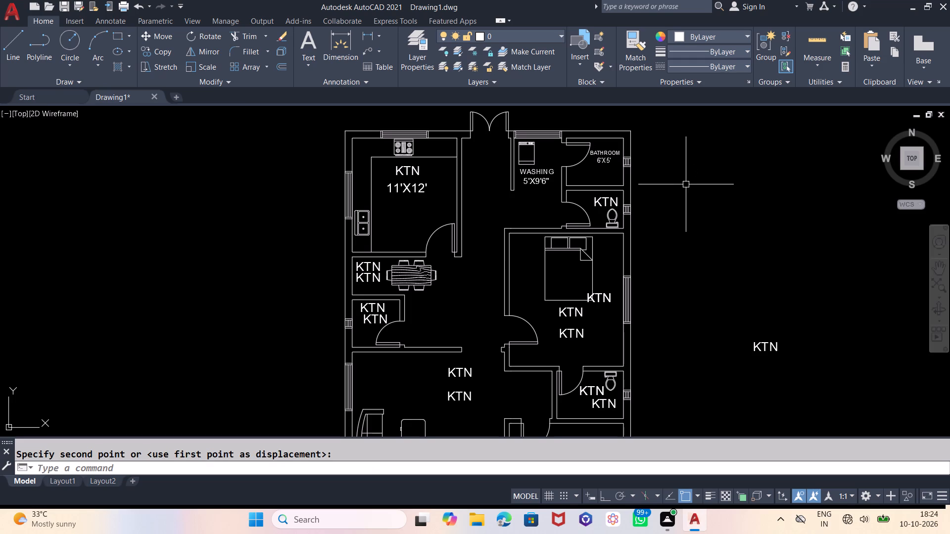
{"action": "left_click", "coordinate": [686, 184]}
{"action": "left_click", "coordinate": [686, 184]}
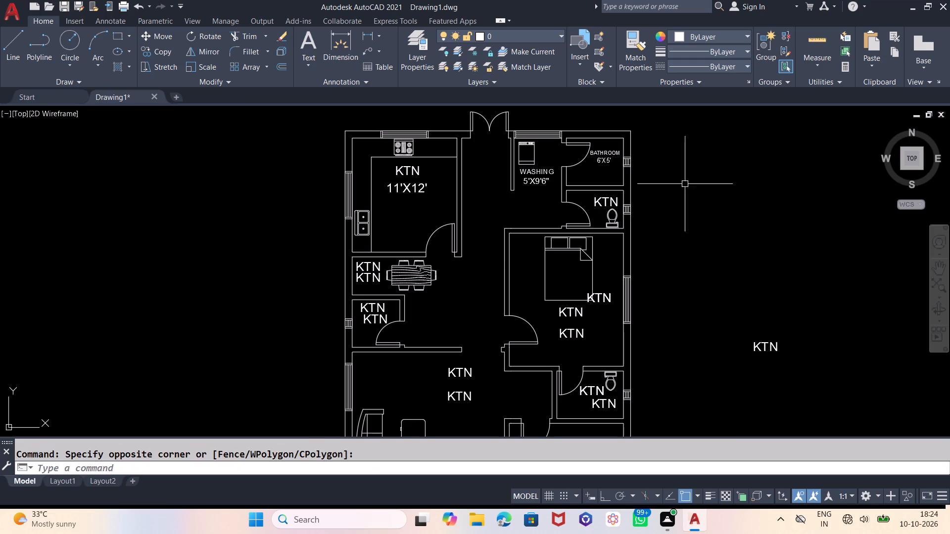
Scale down the kitchen's KTN and 11'X12' labels together to slightly smaller text.
{"action": "scroll", "coordinate": [503, 146], "scroll_direction": "down", "scroll_amount": 1}
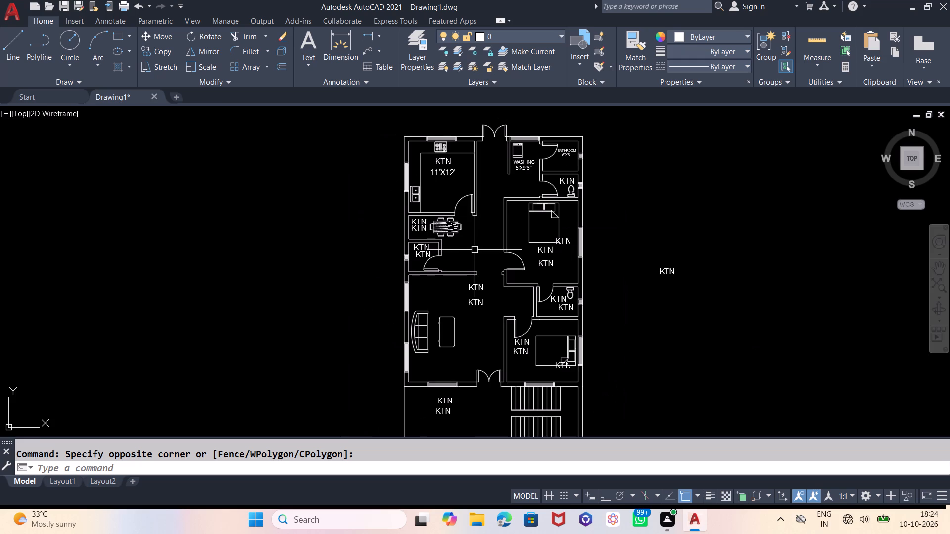
{"action": "middle_click_drag", "start_coordinate": [475, 251], "coordinate": [476, 237]}
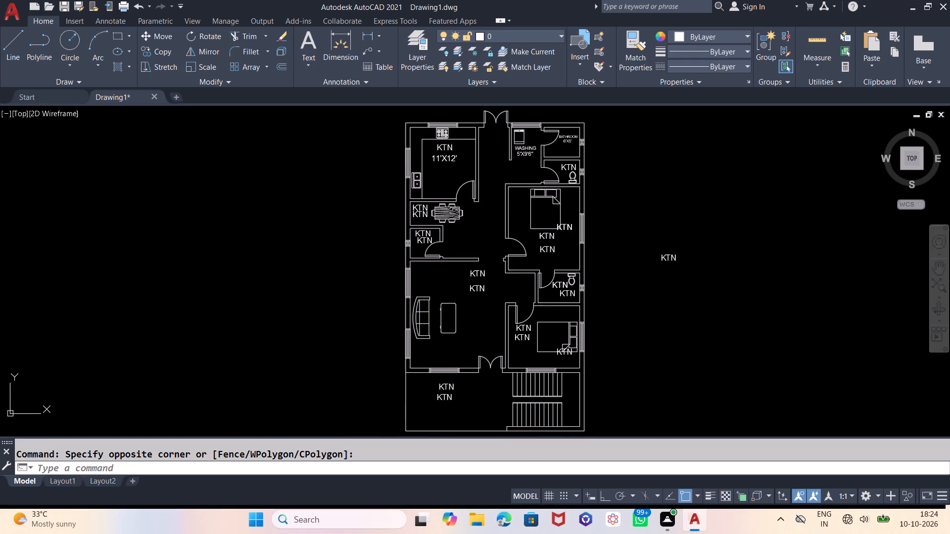
{"action": "left_click", "coordinate": [447, 148]}
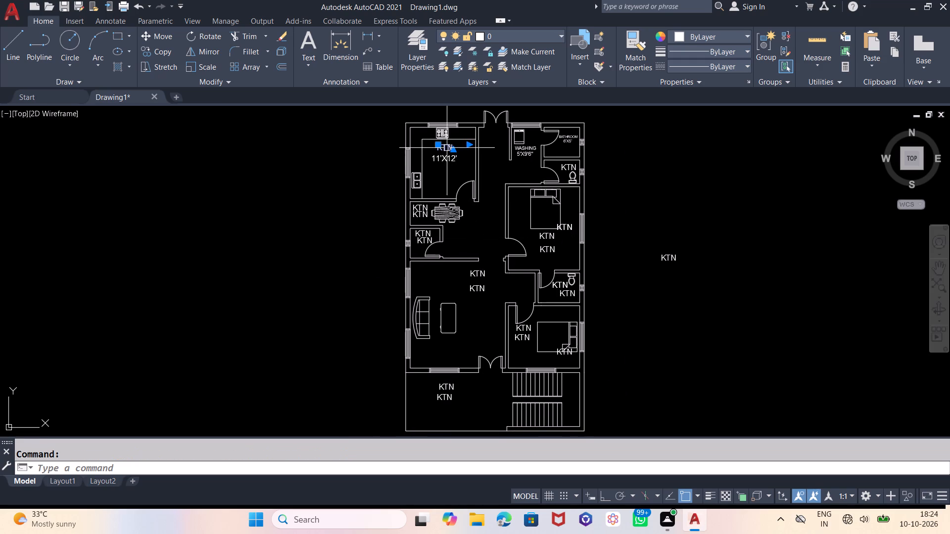
{"action": "left_click", "coordinate": [446, 156]}
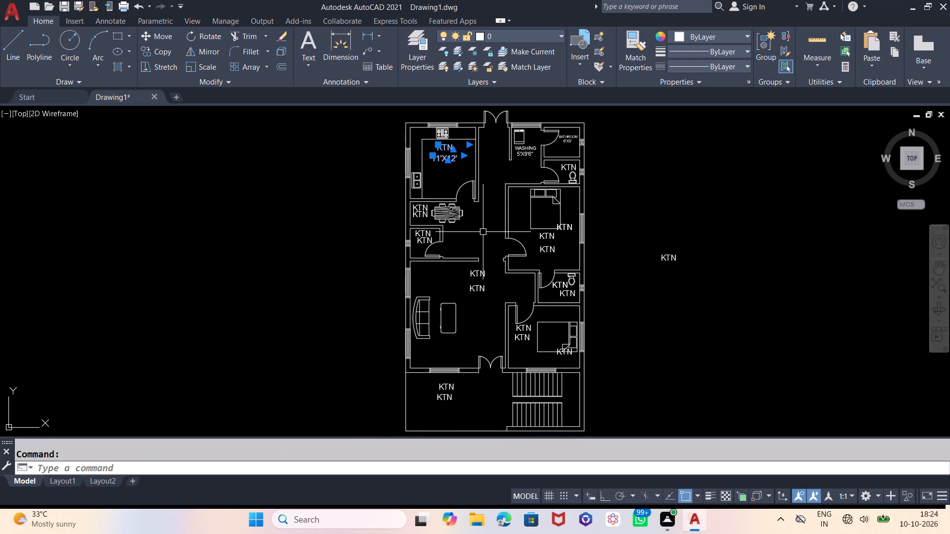
{"action": "type", "text": "SC"}
{"action": "key", "text": "Return"}
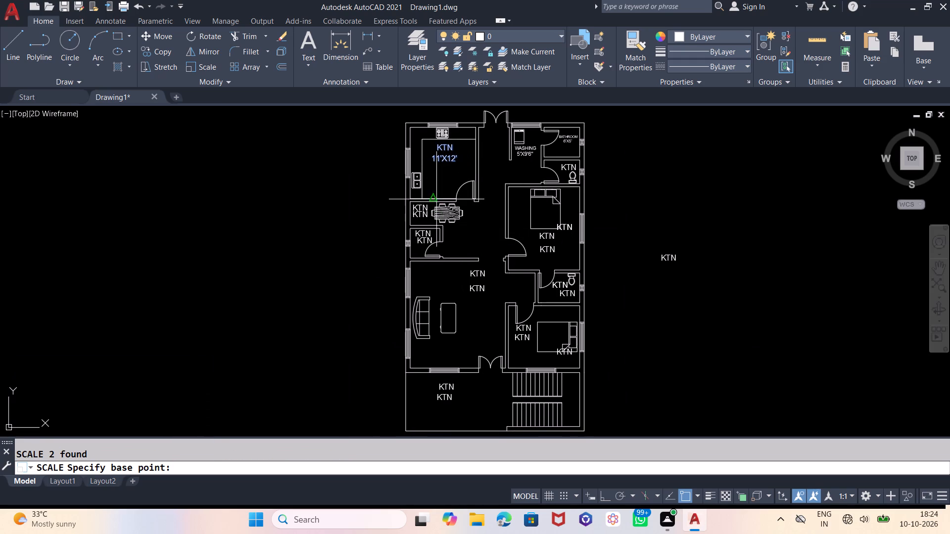
{"action": "left_click", "coordinate": [439, 167]}
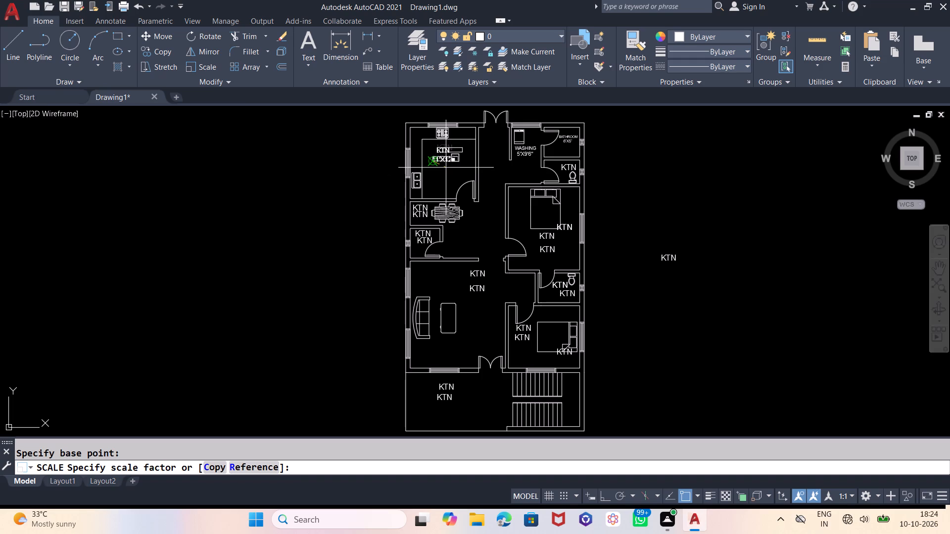
{"action": "left_click", "coordinate": [444, 168]}
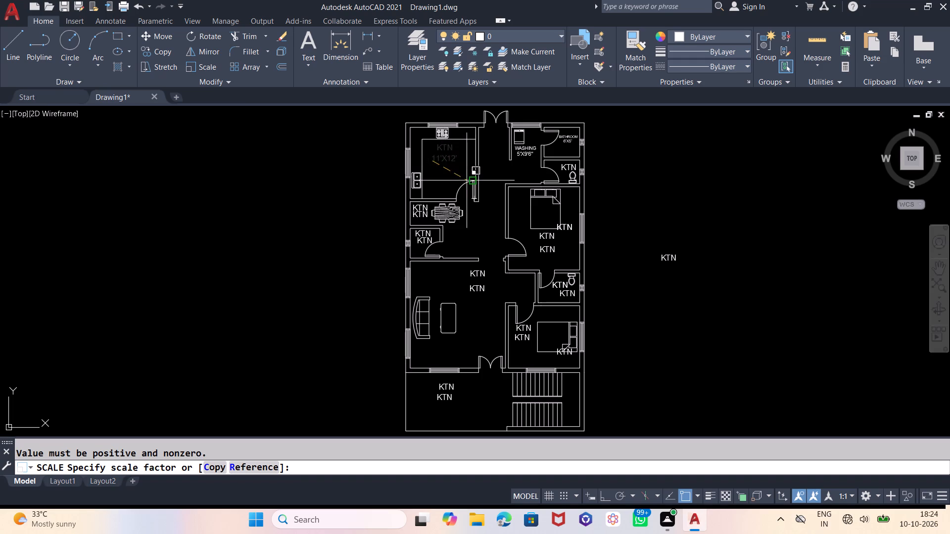
{"action": "left_click", "coordinate": [437, 175]}
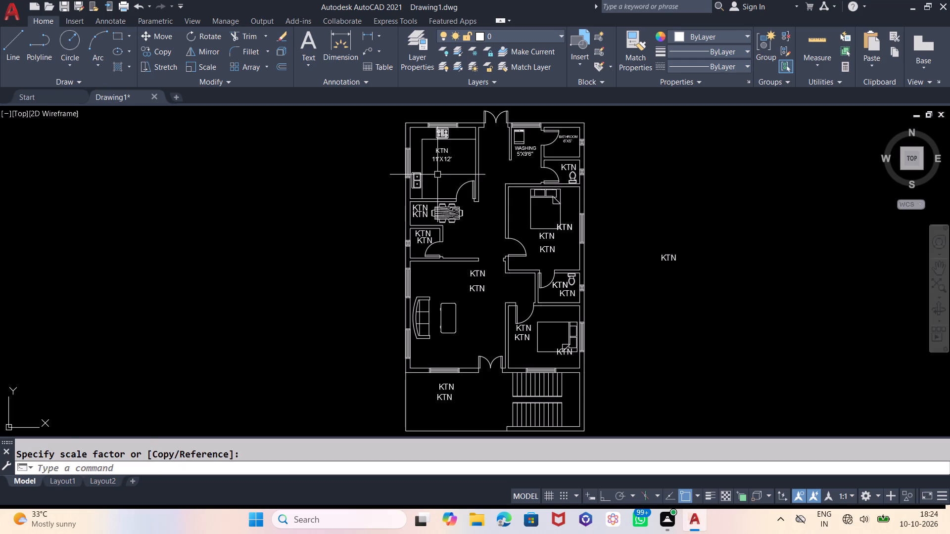
Move the kitchen's KTN and 11'X12' labels together slightly down, towards the middle of the kitchen floor.
{"action": "left_click", "coordinate": [445, 161]}
{"action": "left_click", "coordinate": [445, 146]}
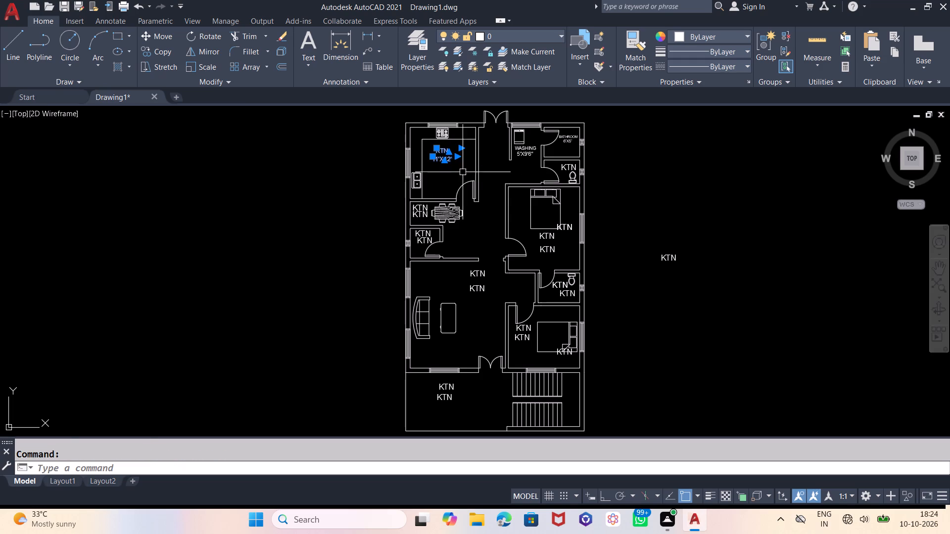
{"action": "key", "text": "m"}
{"action": "key", "text": "Return"}
{"action": "left_click", "coordinate": [438, 182]}
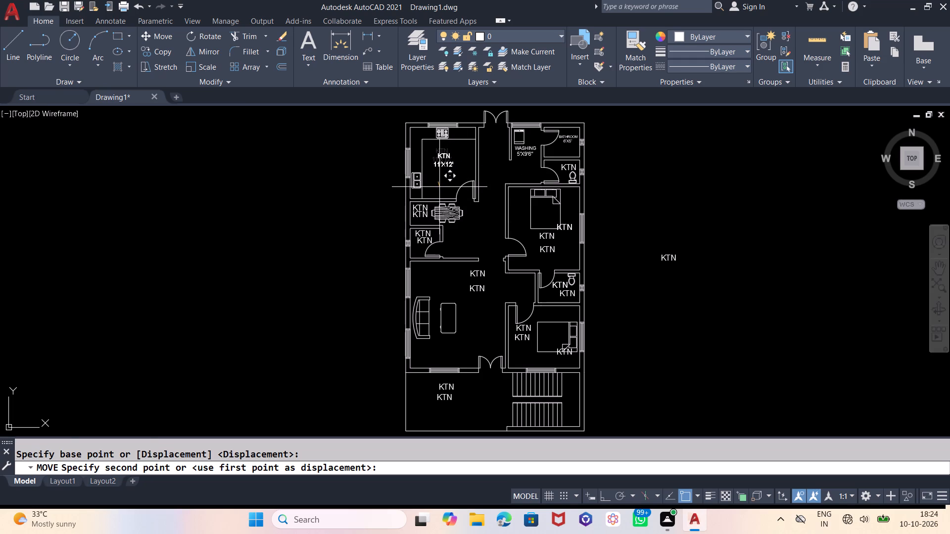
{"action": "left_click", "coordinate": [439, 187]}
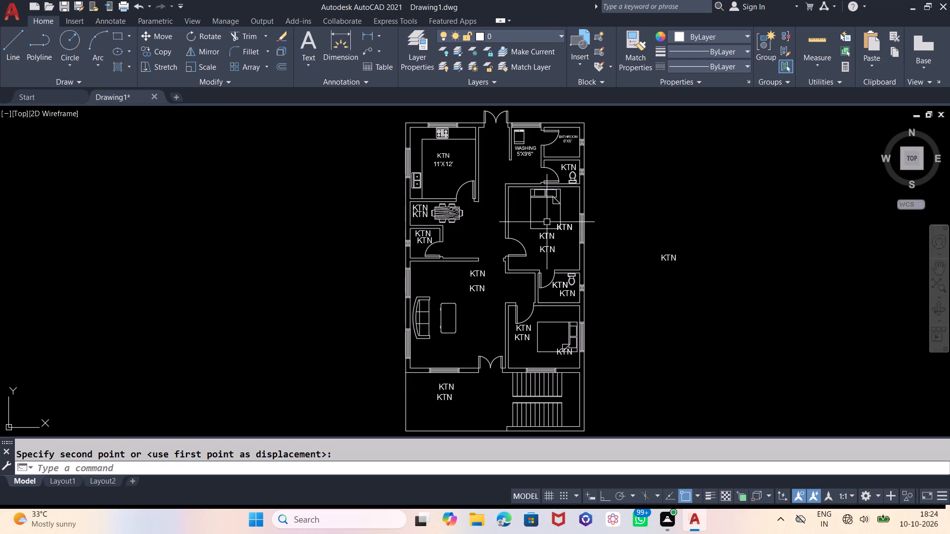
{"action": "left_click", "coordinate": [549, 222]}
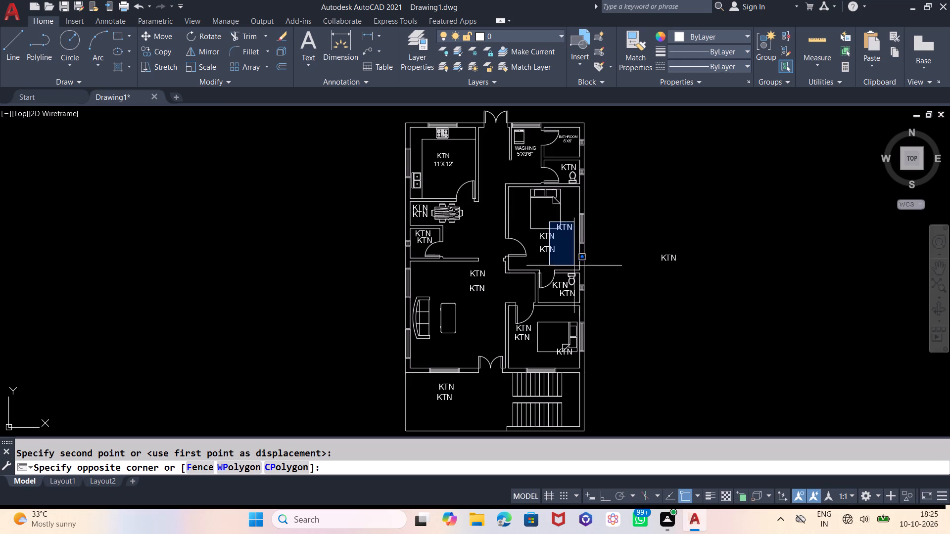
{"action": "key", "text": "Escape"}
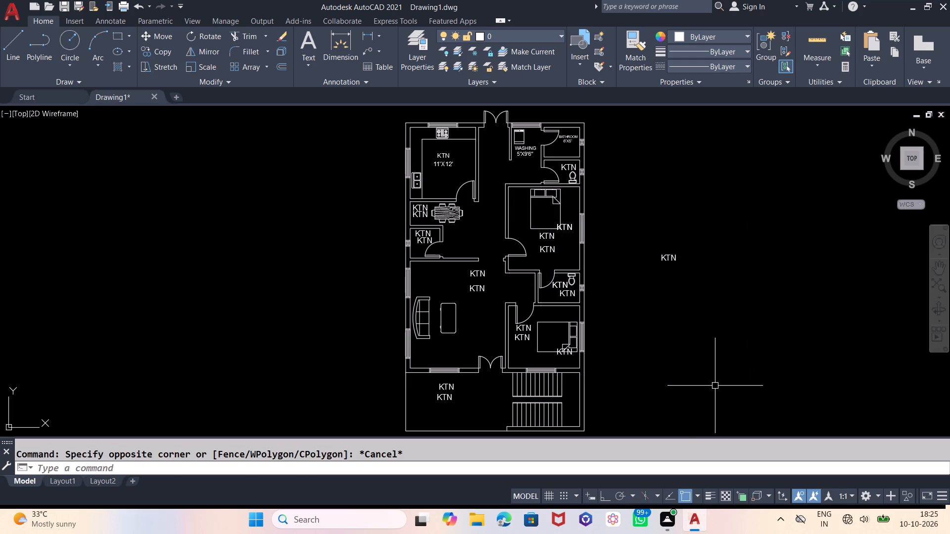
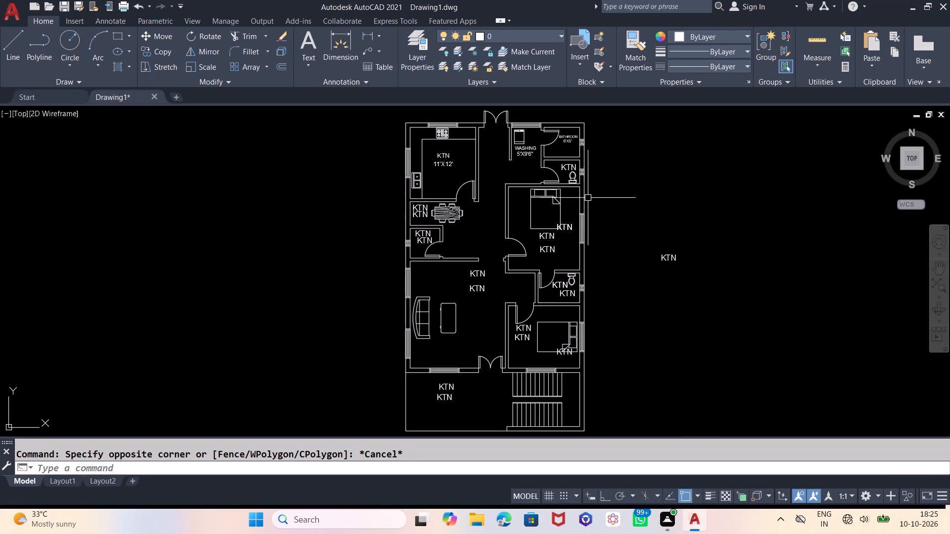
Dimension the dining area's depth along its west wall and its width along the wall shared with the kitchen.
{"action": "left_click", "coordinate": [332, 38]}
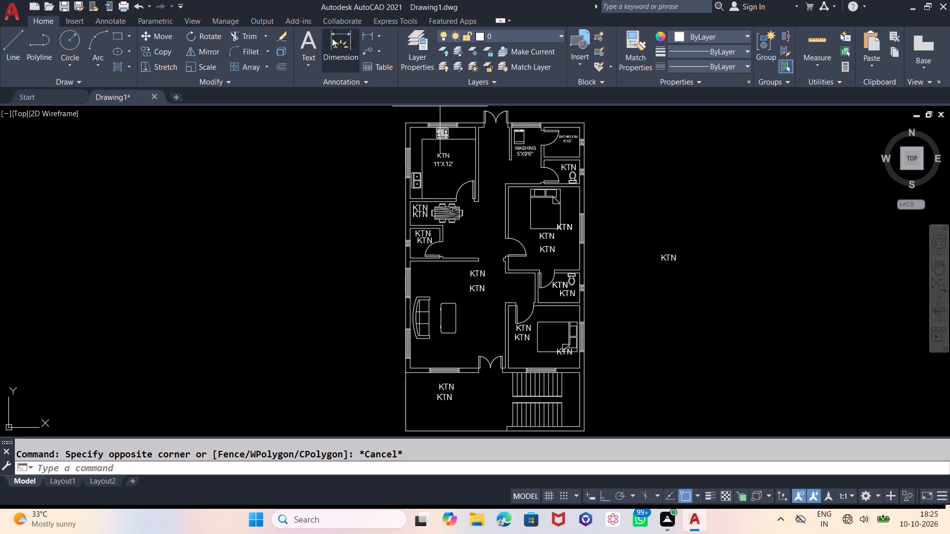
{"action": "scroll", "coordinate": [415, 246], "scroll_direction": "up", "scroll_amount": 1}
{"action": "middle_click_drag", "start_coordinate": [414, 195], "coordinate": [412, 274]}
{"action": "scroll", "coordinate": [412, 274], "scroll_direction": "up", "scroll_amount": 2}
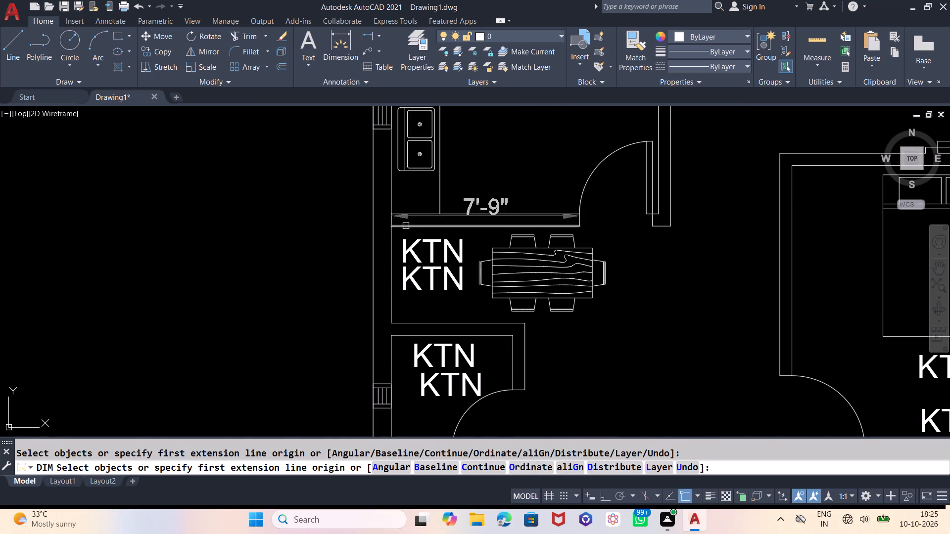
{"action": "left_click", "coordinate": [392, 224]}
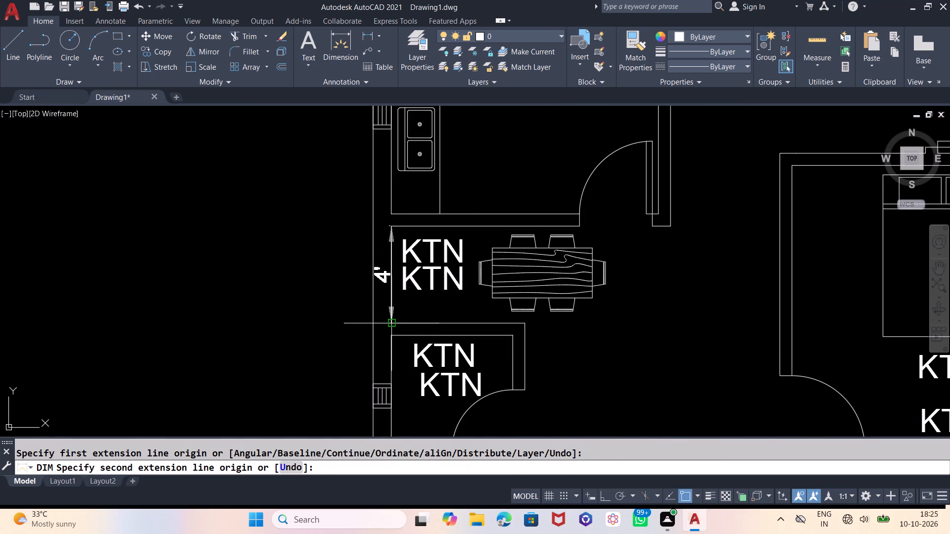
{"action": "left_click", "coordinate": [391, 323]}
{"action": "left_click", "coordinate": [341, 314]}
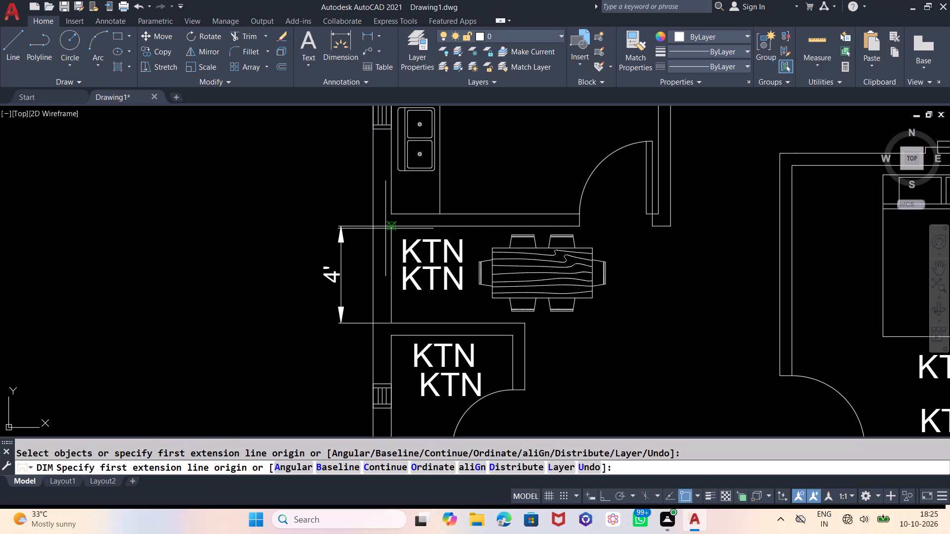
{"action": "left_click", "coordinate": [389, 226]}
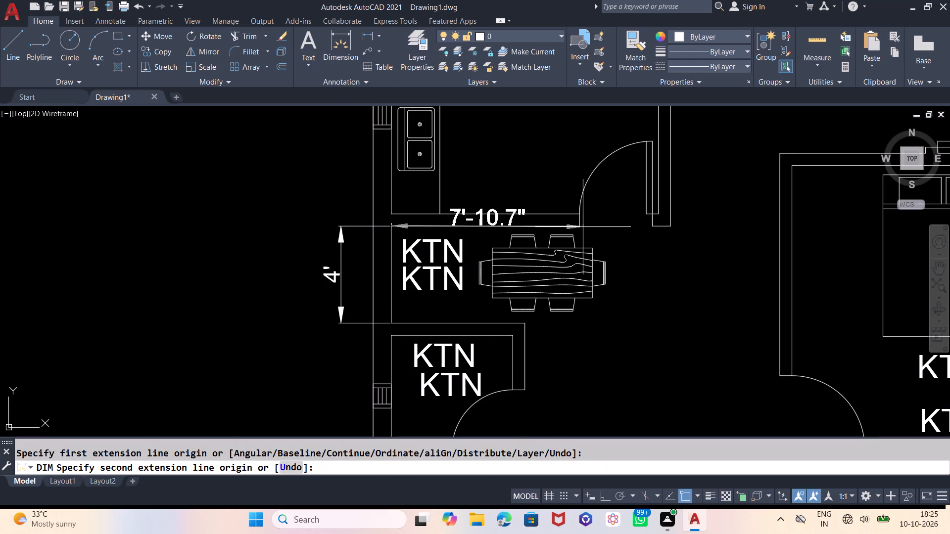
{"action": "left_click", "coordinate": [580, 226]}
{"action": "left_click", "coordinate": [578, 217]}
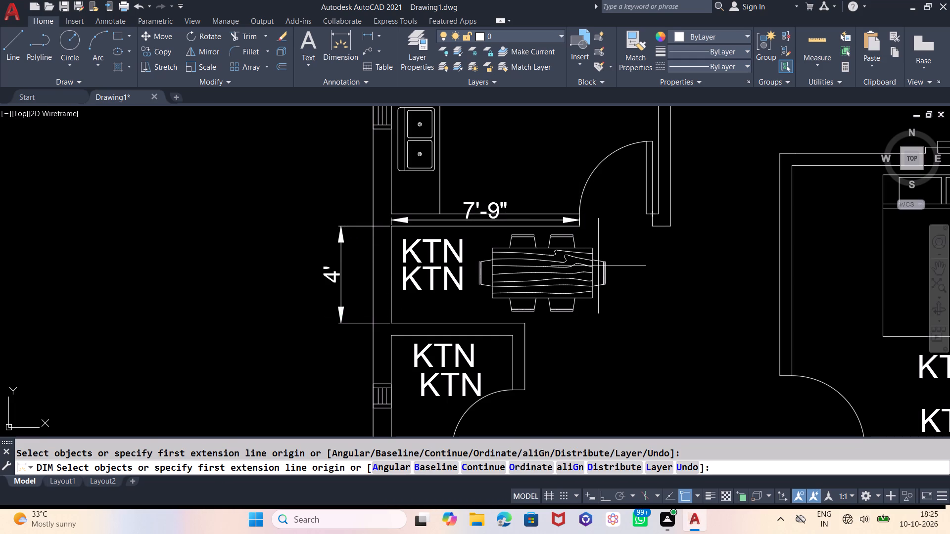
{"action": "key", "text": "Escape"}
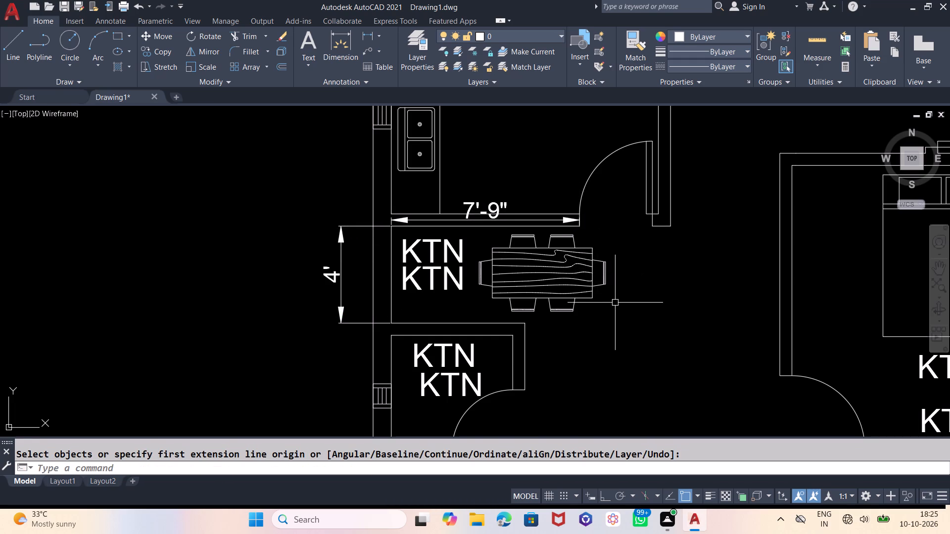
Replace the upper KTN placeholder in the dining area with DINING.
{"action": "double_click", "coordinate": [464, 249]}
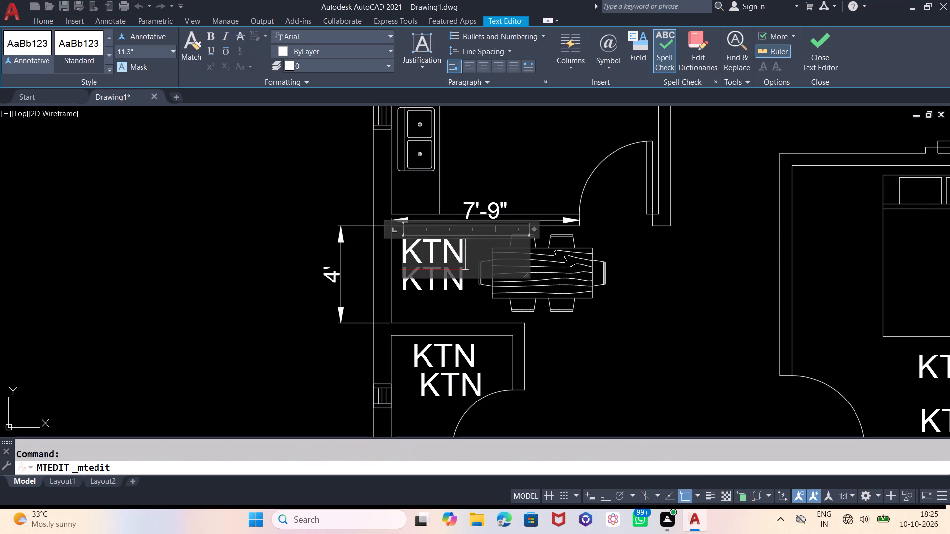
{"action": "key", "text": "BackSpace"}
{"action": "key", "text": "BackSpace"}
{"action": "key", "text": "BackSpace"}
{"action": "type", "text": "DINING"}
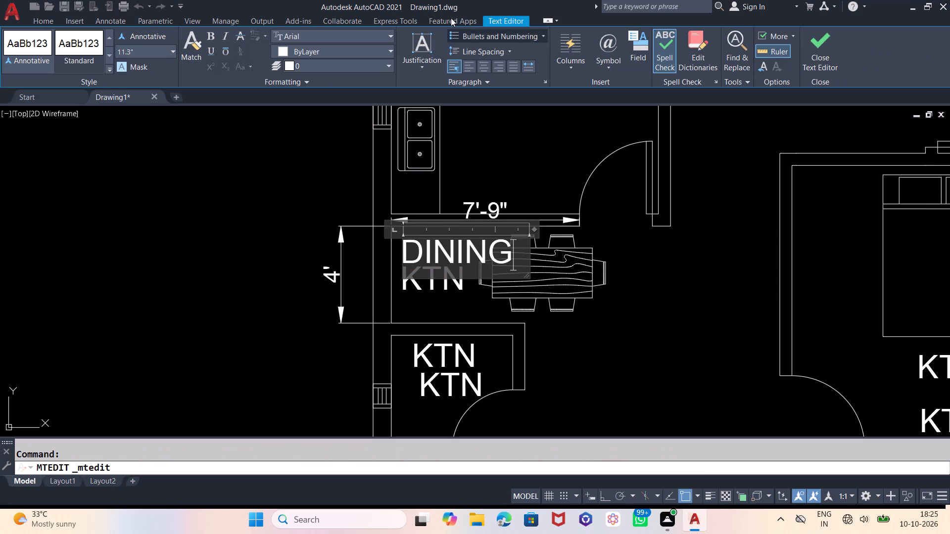
{"action": "left_click", "coordinate": [648, 356]}
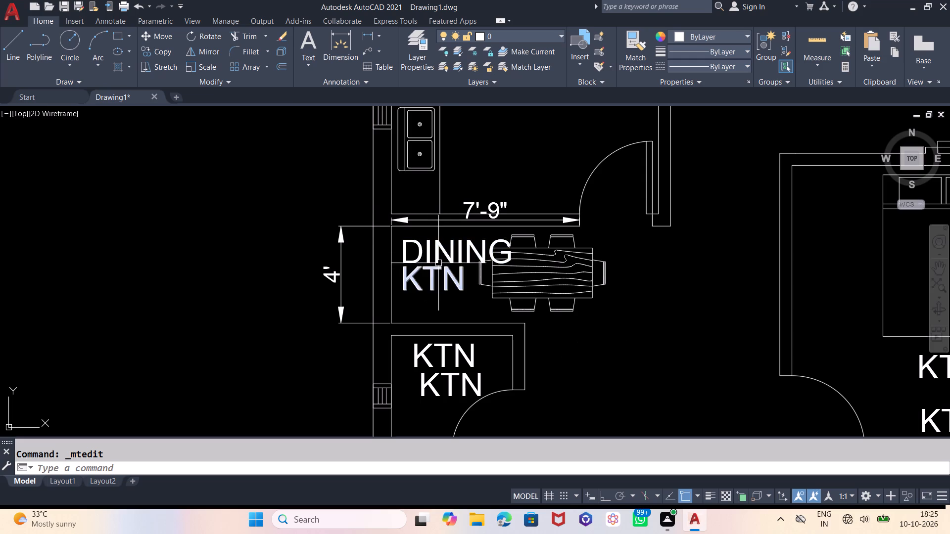
Scale down the DINING label to slightly smaller text.
{"action": "left_click", "coordinate": [436, 251]}
{"action": "type", "text": "SC"}
{"action": "key", "text": "Return"}
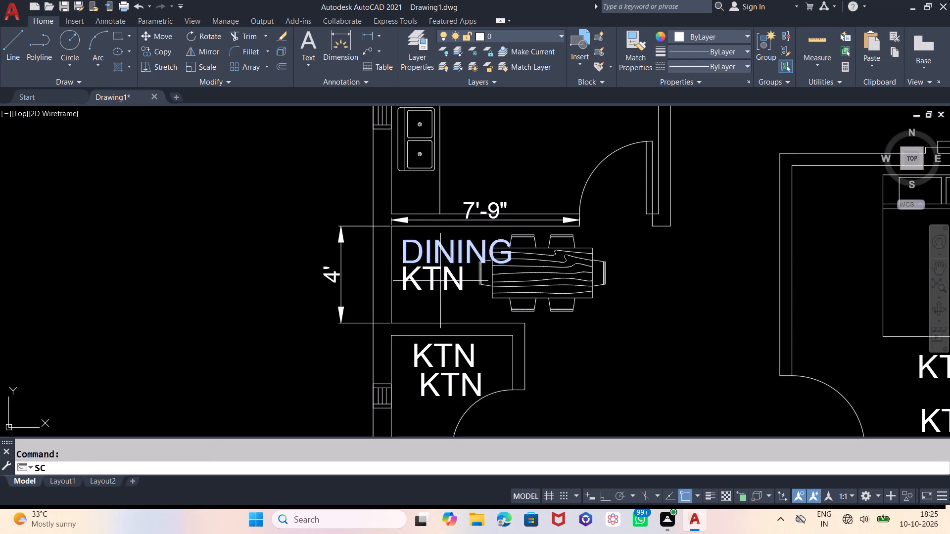
{"action": "left_click", "coordinate": [397, 238]}
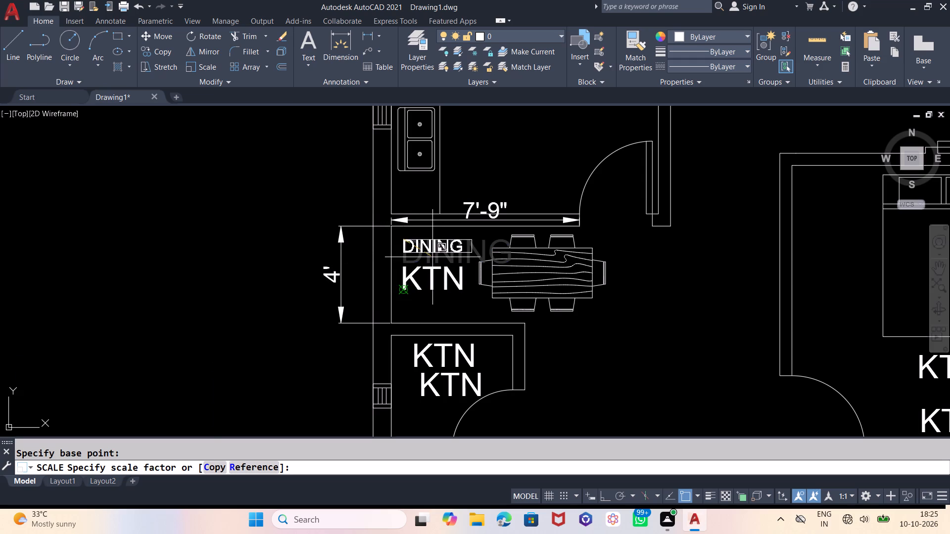
{"action": "left_click", "coordinate": [431, 257]}
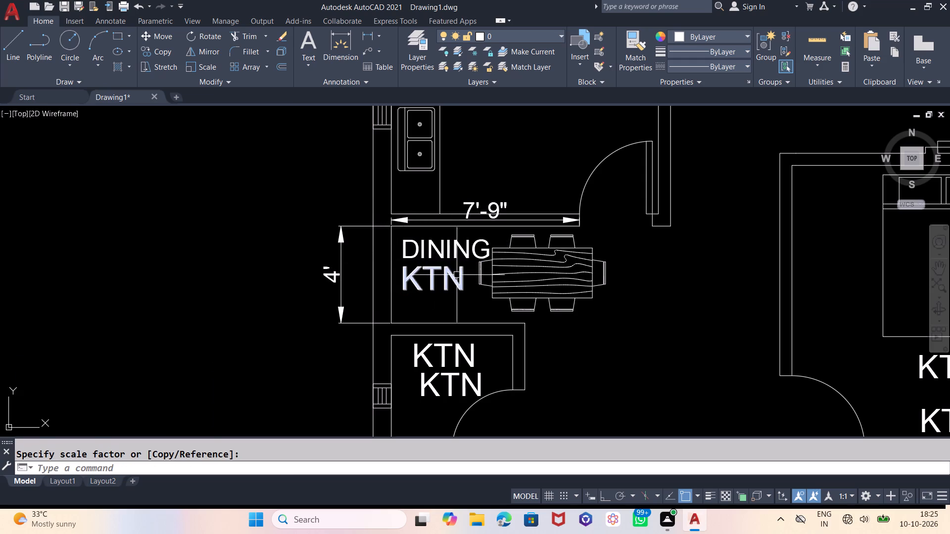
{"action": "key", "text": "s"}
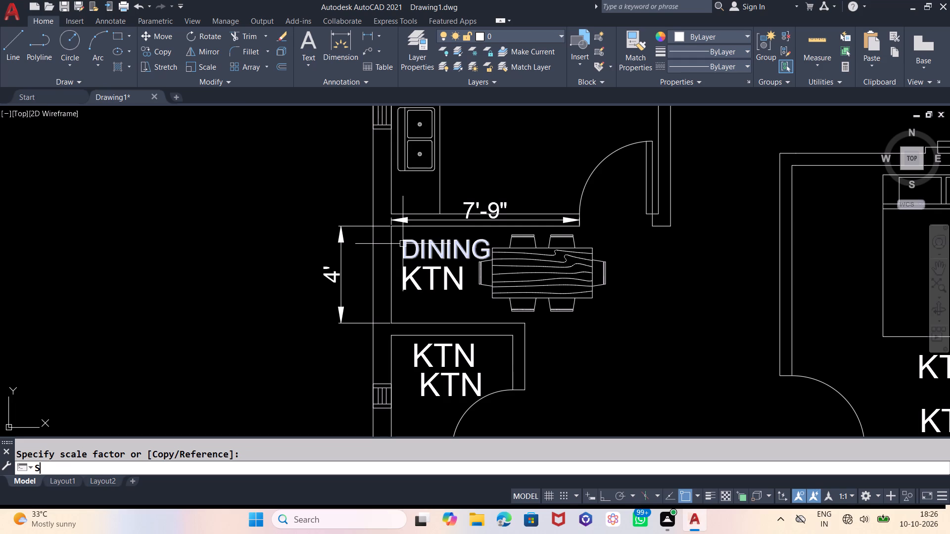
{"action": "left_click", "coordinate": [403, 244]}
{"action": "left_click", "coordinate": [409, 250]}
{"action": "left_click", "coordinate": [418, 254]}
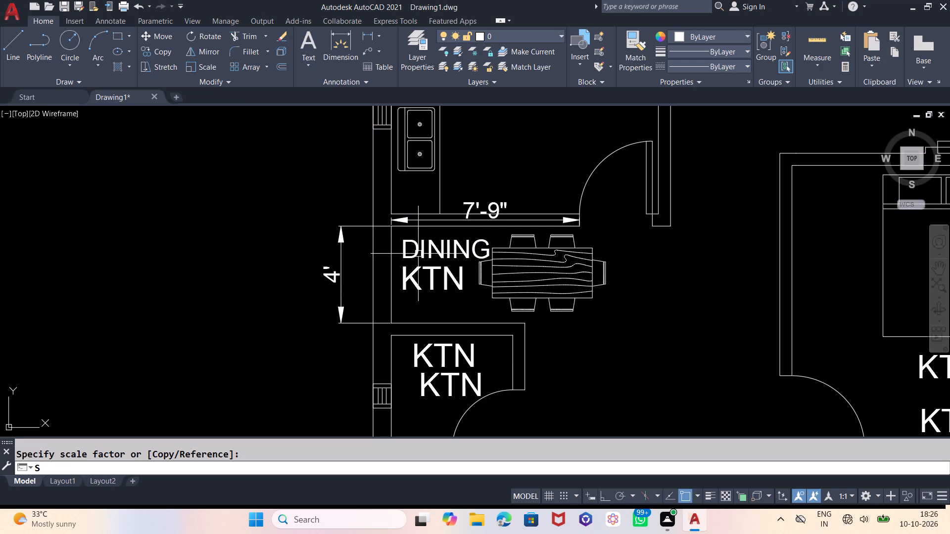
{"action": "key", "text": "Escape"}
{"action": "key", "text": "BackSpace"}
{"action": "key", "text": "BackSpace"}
Scale down the DINING label further so it fits between the west wall and the dining table.
{"action": "left_click", "coordinate": [421, 248]}
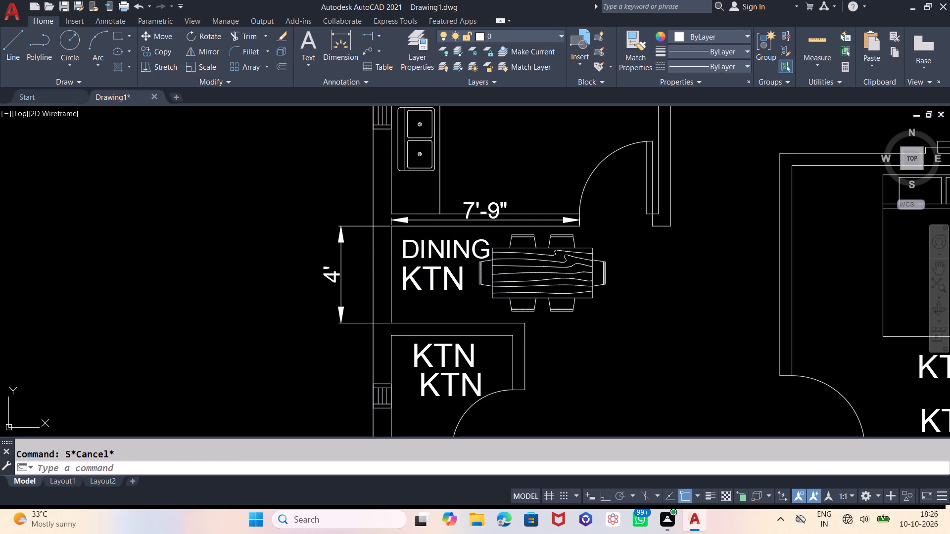
{"action": "type", "text": "SC"}
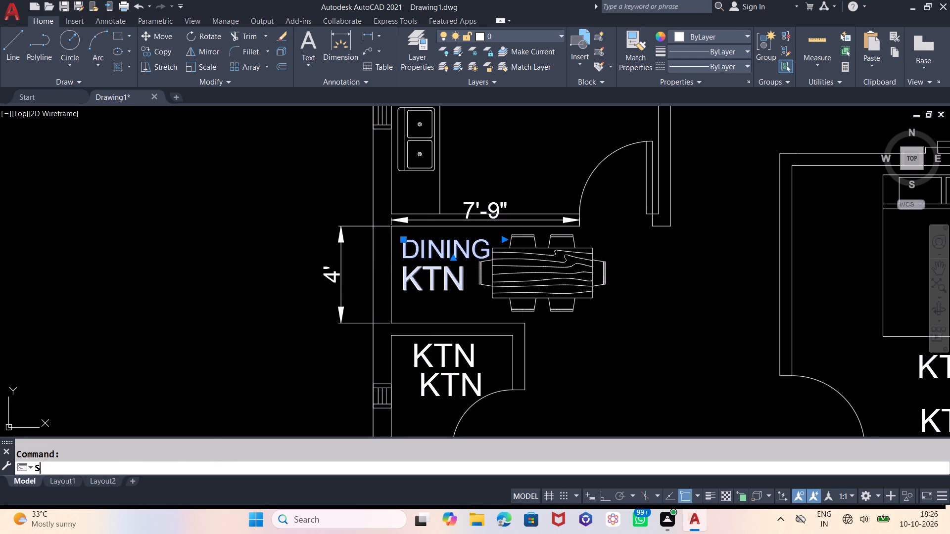
{"action": "key", "text": "Return"}
{"action": "left_click", "coordinate": [402, 231]}
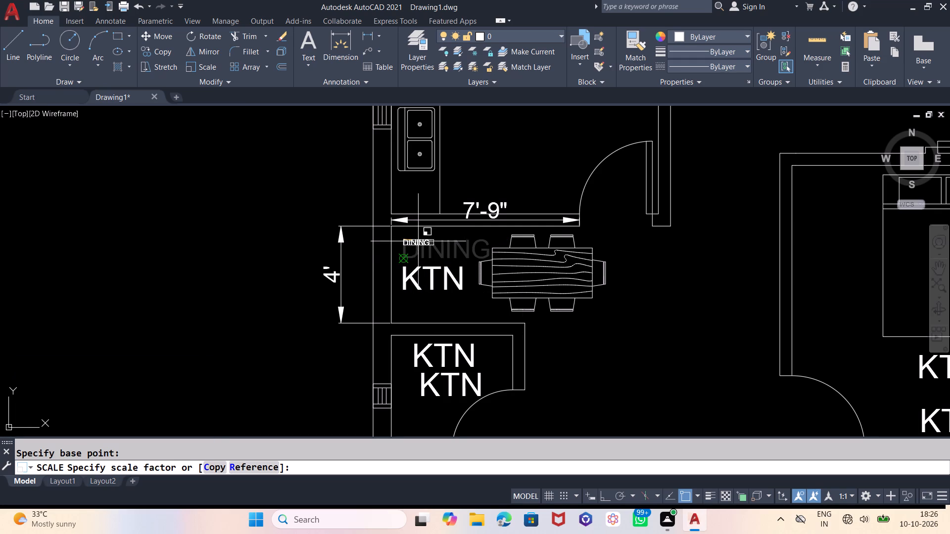
{"action": "left_click", "coordinate": [428, 253]}
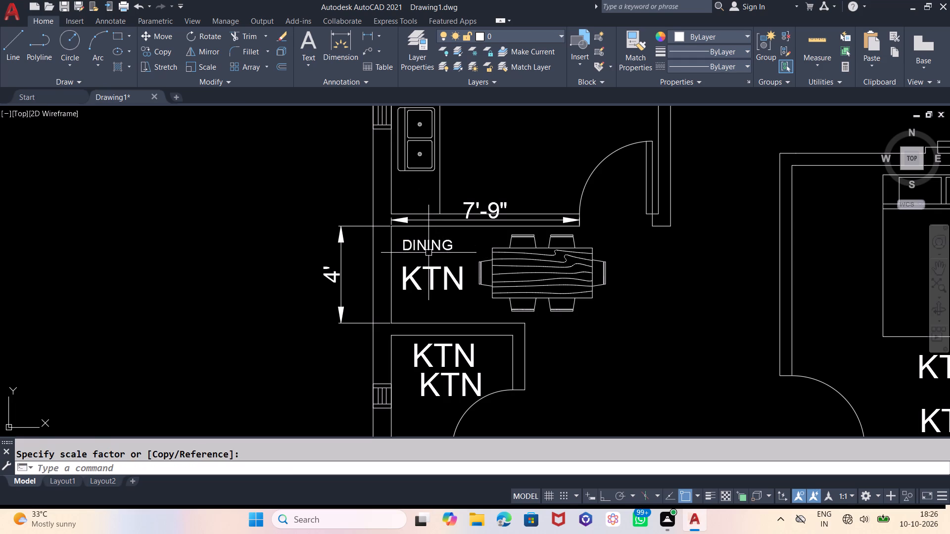
Replace the remaining KTN placeholder in the dining area with the size 7'9"X4'.
{"action": "double_click", "coordinate": [463, 274]}
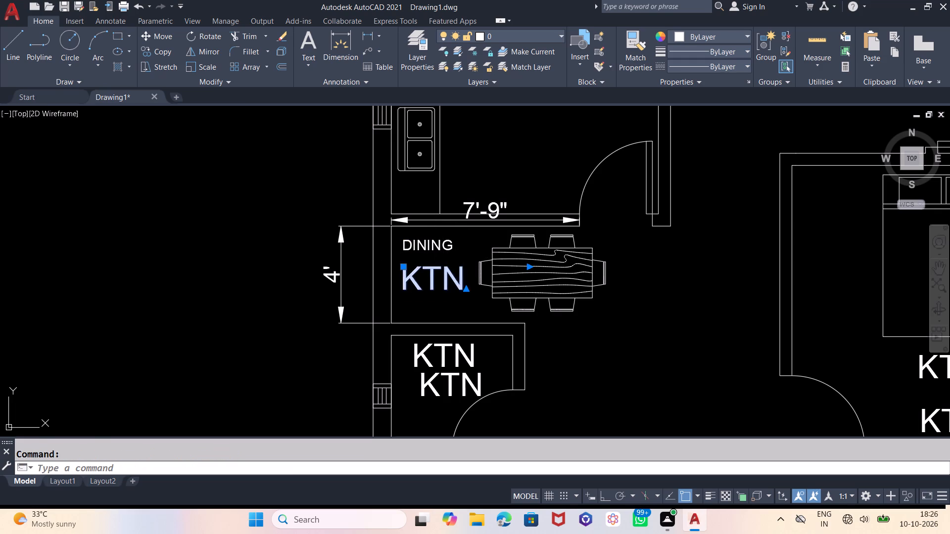
{"action": "key", "text": "BackSpace"}
{"action": "key", "text": "BackSpace"}
{"action": "key", "text": "BackSpace"}
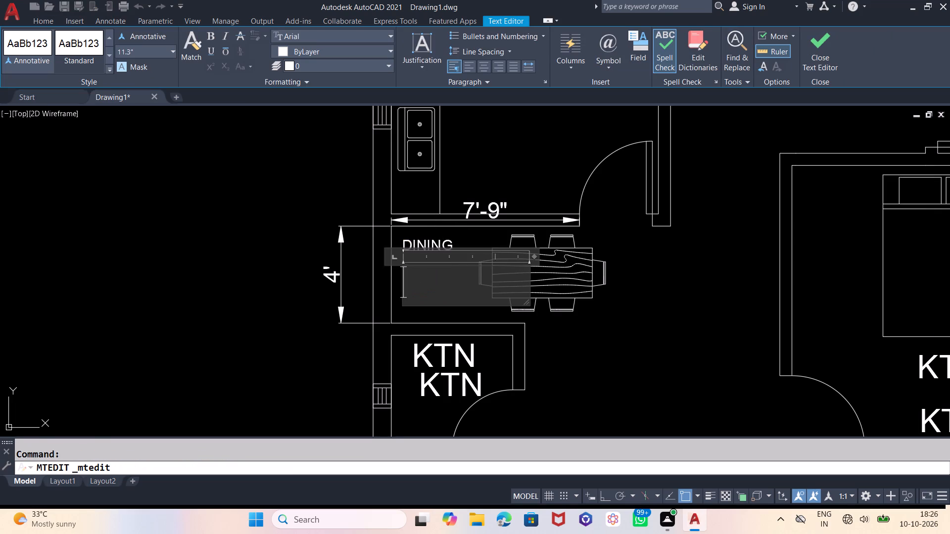
{"action": "type", "text": "7'9\""}
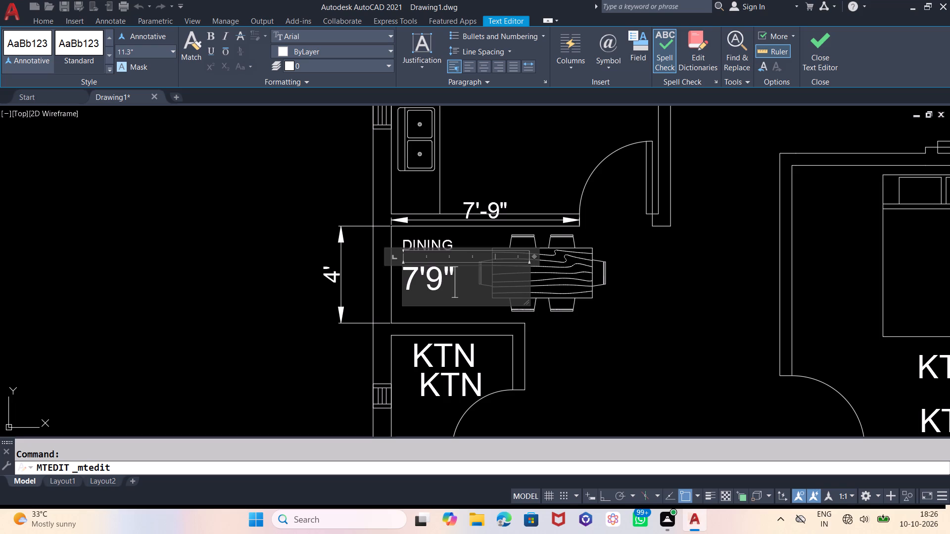
{"action": "key", "text": "x"}
{"action": "type", "text": "4'"}
{"action": "left_click", "coordinate": [609, 386]}
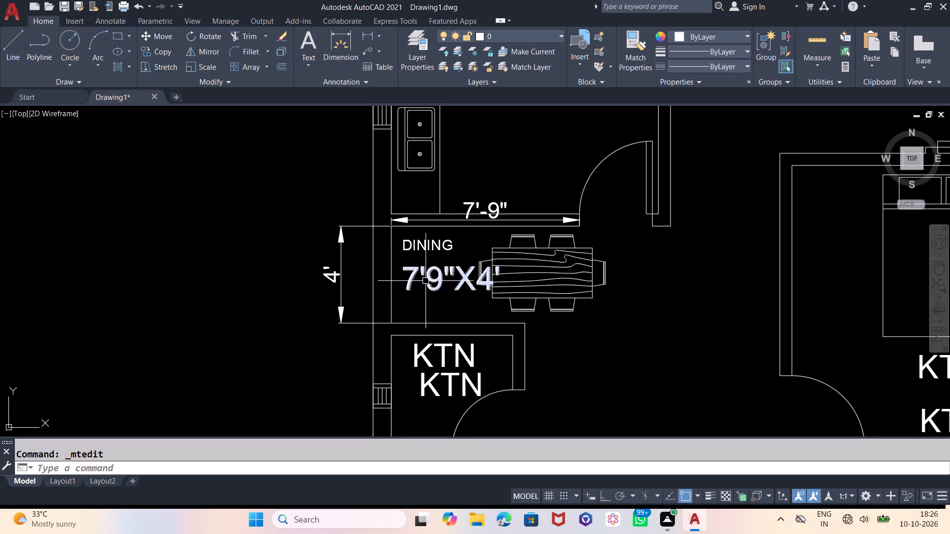
Scale down the 7'9"X4' label to about the DINING label's width, clear of the dining table.
{"action": "left_click", "coordinate": [413, 273]}
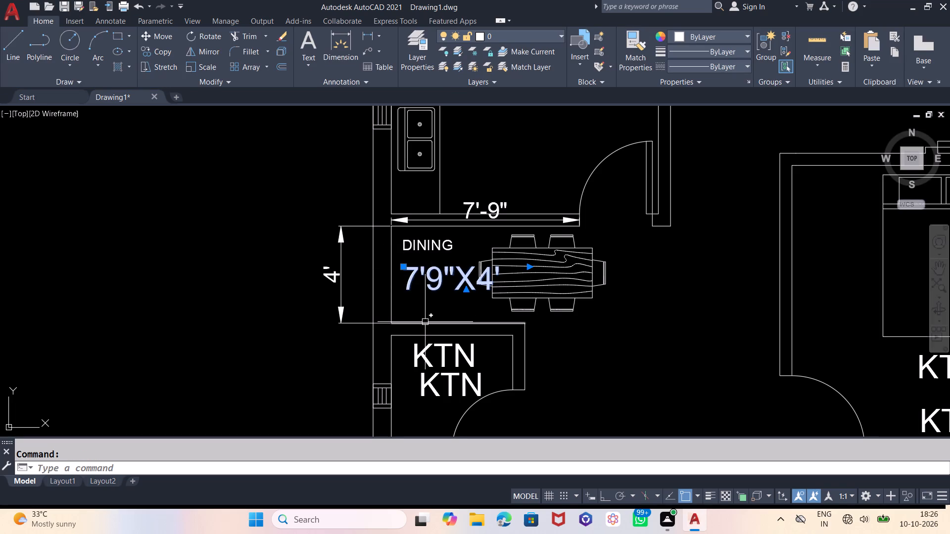
{"action": "type", "text": "SC"}
{"action": "key", "text": "Return"}
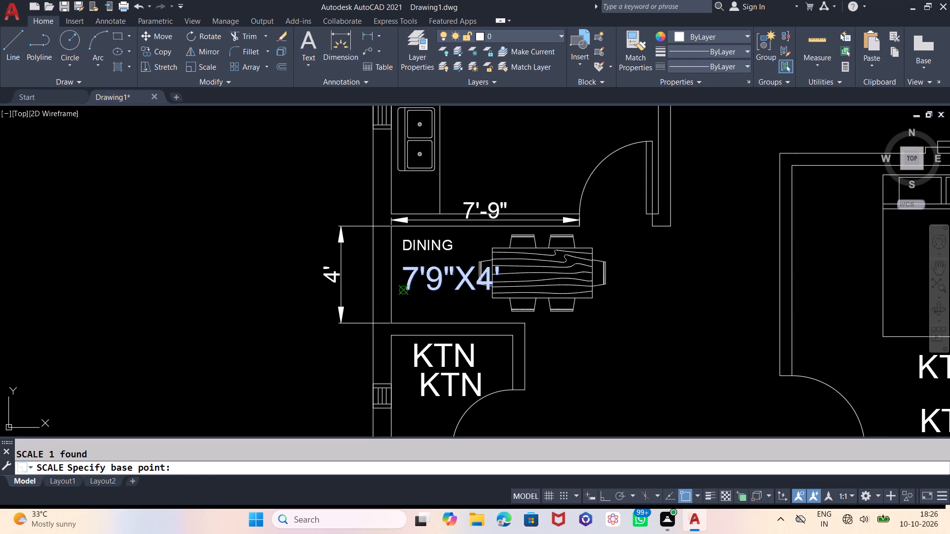
{"action": "left_click", "coordinate": [399, 280]}
{"action": "left_click", "coordinate": [429, 302]}
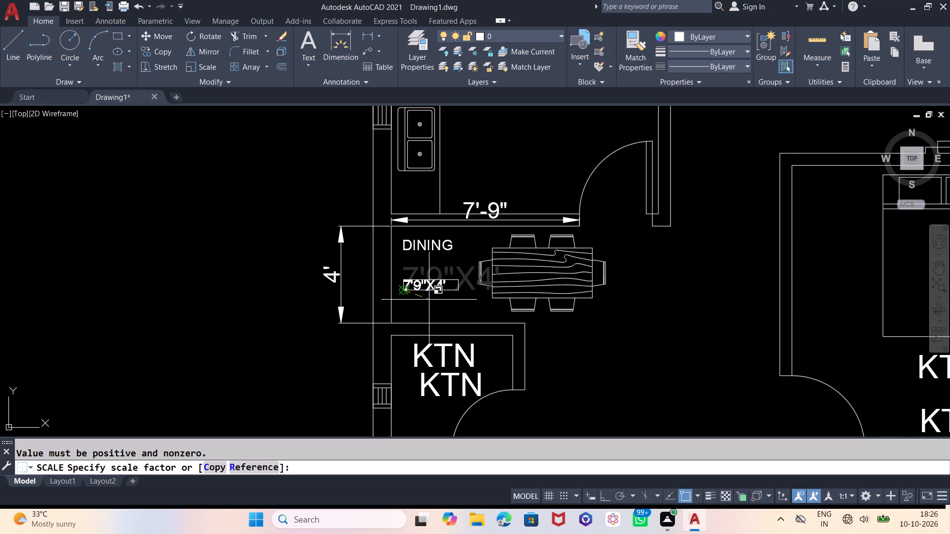
{"action": "left_click", "coordinate": [429, 300]}
{"action": "left_click", "coordinate": [437, 301]}
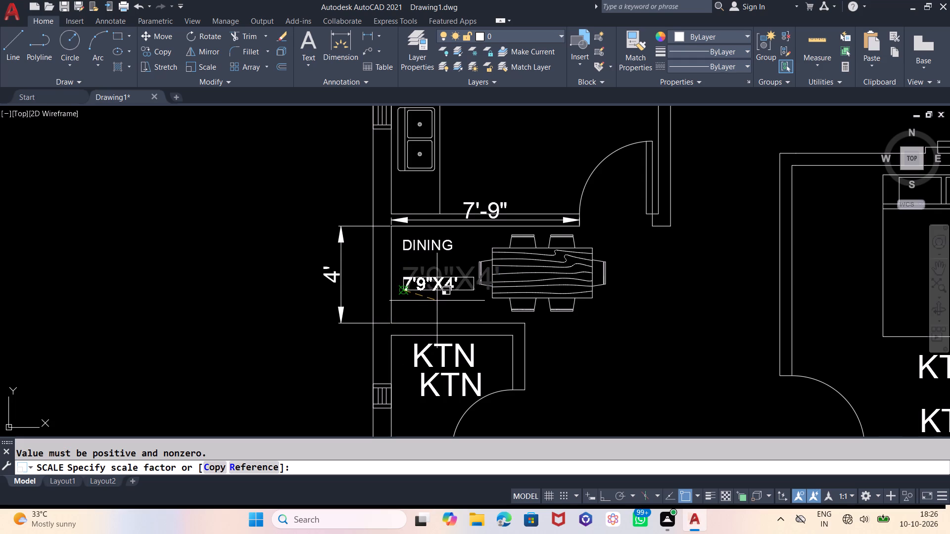
{"action": "left_click", "coordinate": [439, 302]}
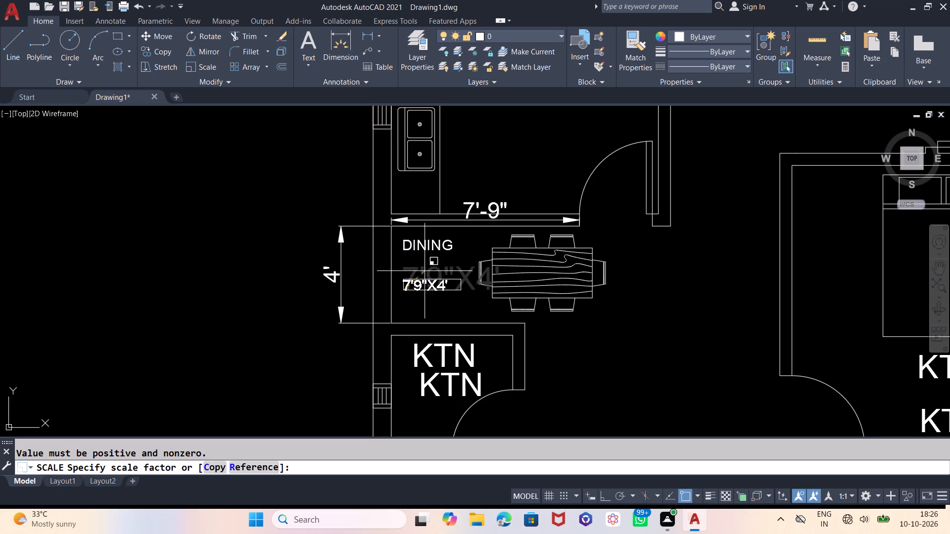
{"action": "left_click", "coordinate": [427, 268]}
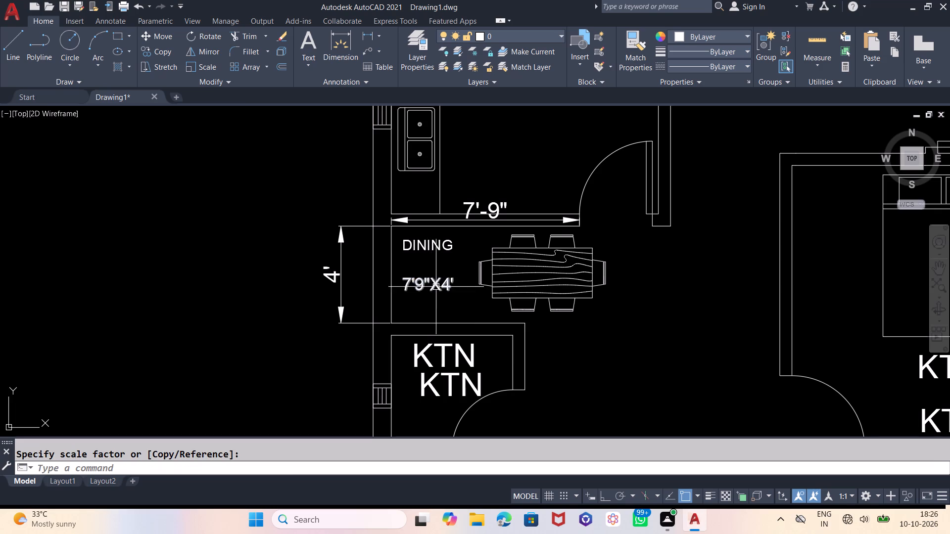
Move the 7'9"X4' label slightly up so it sits closer beneath DINING, inside the dining area.
{"action": "left_click", "coordinate": [437, 286]}
{"action": "key", "text": "m"}
{"action": "key", "text": "Return"}
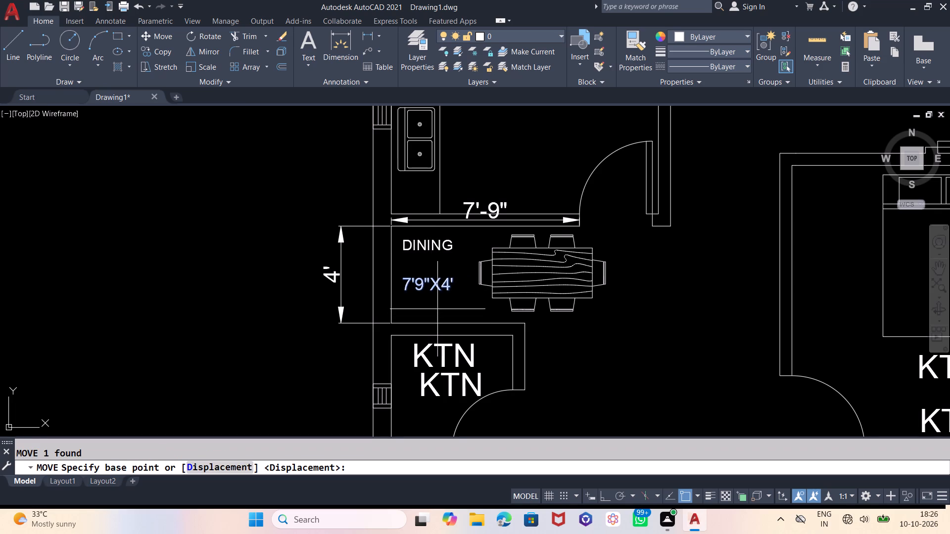
{"action": "left_click", "coordinate": [437, 307]}
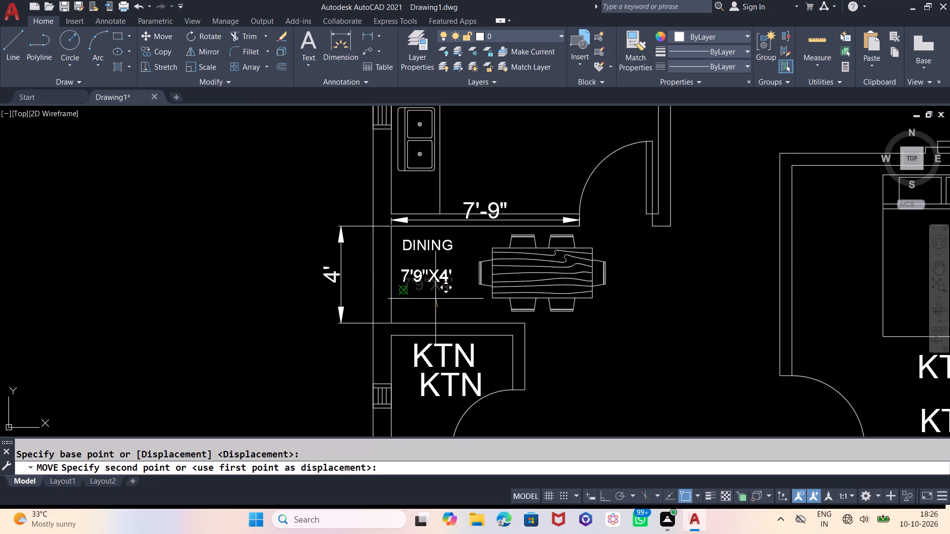
{"action": "left_click", "coordinate": [435, 299]}
{"action": "left_click", "coordinate": [403, 268]}
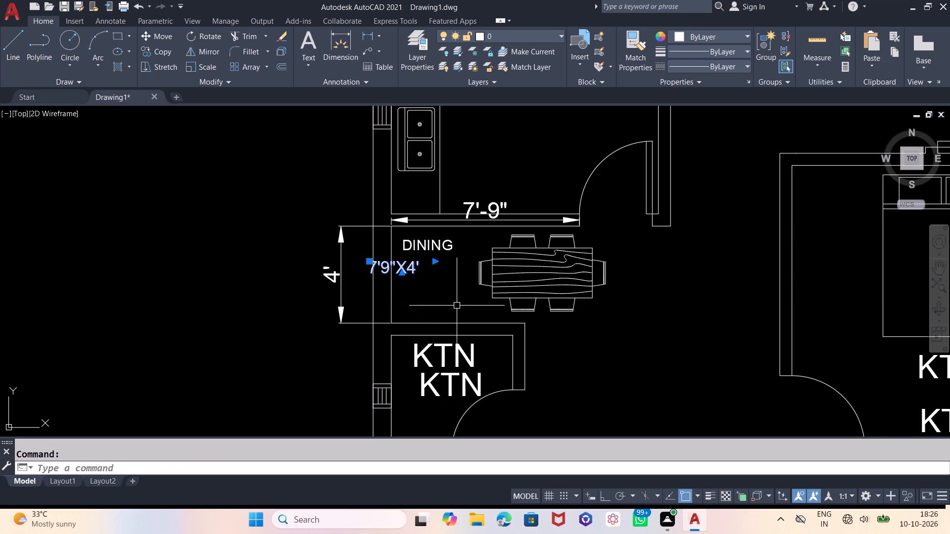
{"action": "key", "text": "m"}
{"action": "key", "text": "Return"}
{"action": "left_click", "coordinate": [431, 303]}
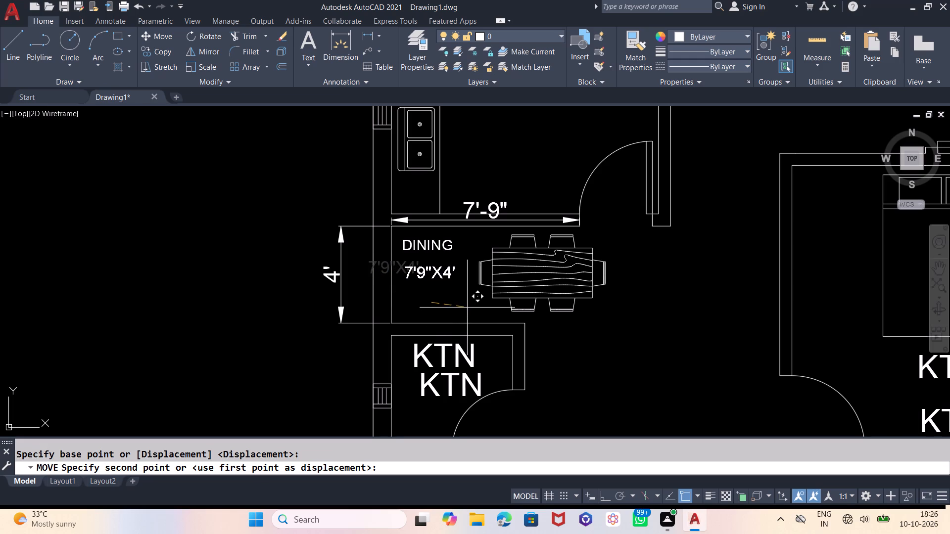
{"action": "left_click", "coordinate": [465, 311]}
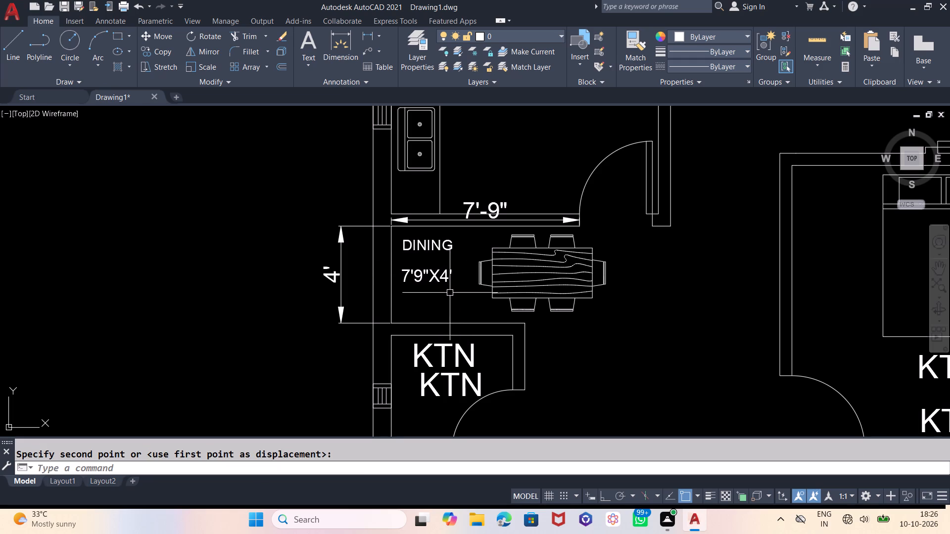
Move the DINING label slightly down so it sits closer above the 7'9"X4' size text.
{"action": "left_click", "coordinate": [442, 248]}
{"action": "key", "text": "m"}
{"action": "key", "text": "Return"}
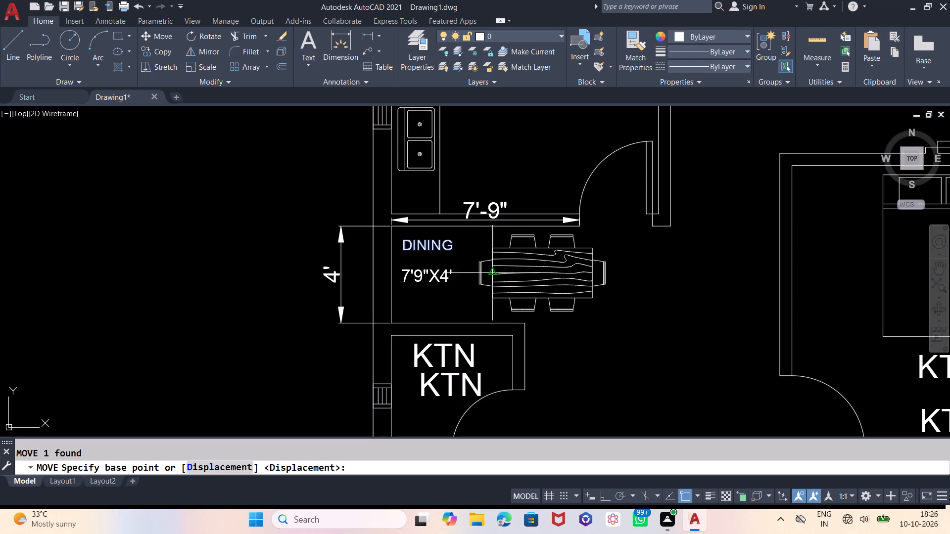
{"action": "left_click", "coordinate": [648, 250]}
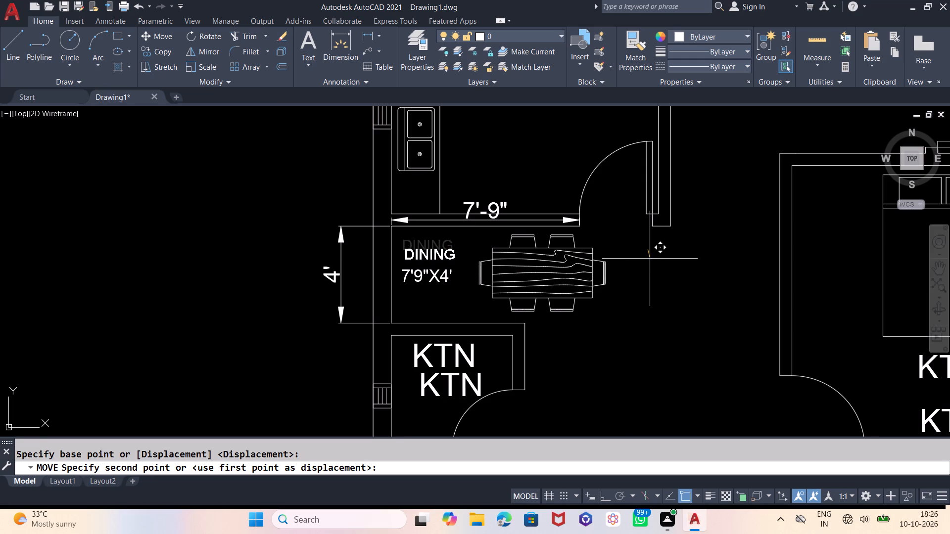
{"action": "left_click", "coordinate": [650, 259]}
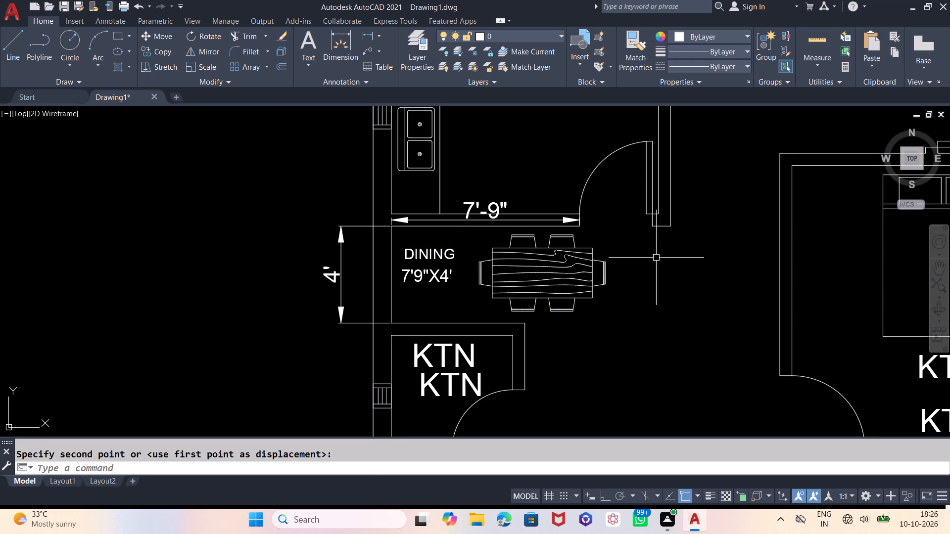
{"action": "left_click", "coordinate": [657, 258]}
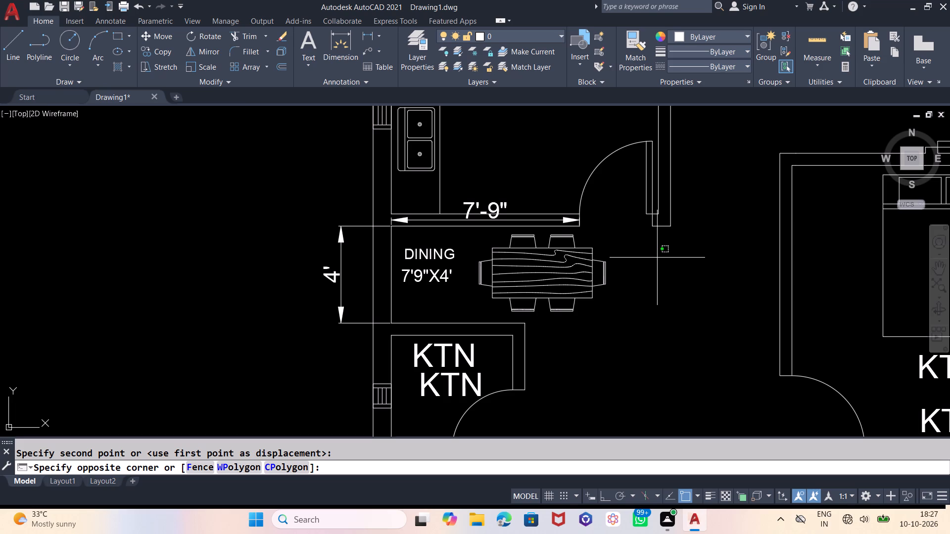
{"action": "left_click", "coordinate": [703, 277]}
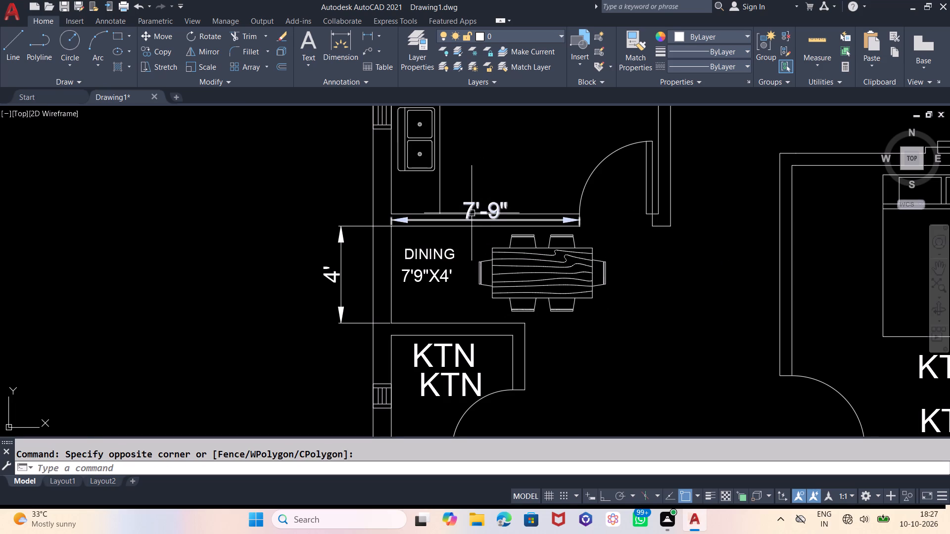
Delete the two temporary dimensions, horizontal and vertical, around the dining area.
{"action": "left_click", "coordinate": [472, 204]}
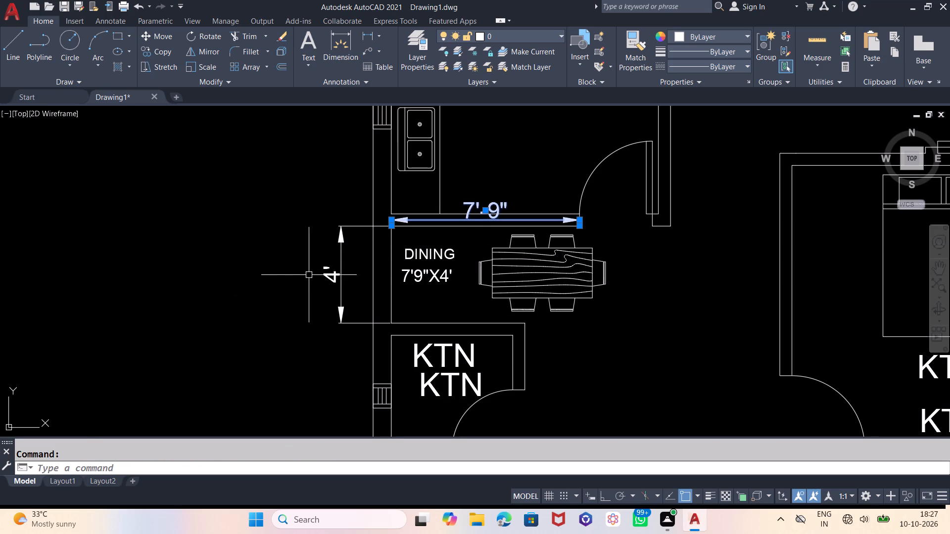
{"action": "left_click", "coordinate": [324, 275]}
{"action": "key", "text": "Delete"}
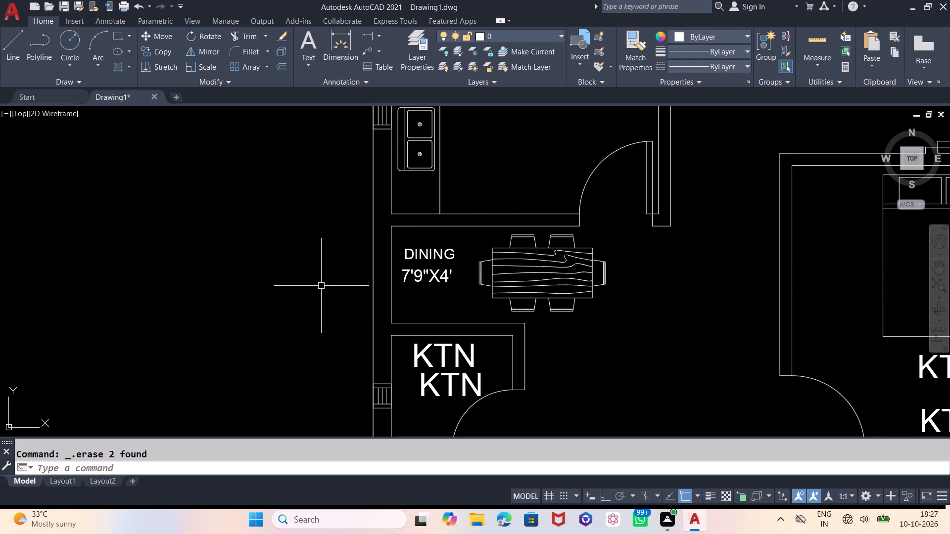
Dimension the inside depth and width of the small room directly below the dining area, placing them outside its west and north walls.
{"action": "left_click", "coordinate": [349, 44]}
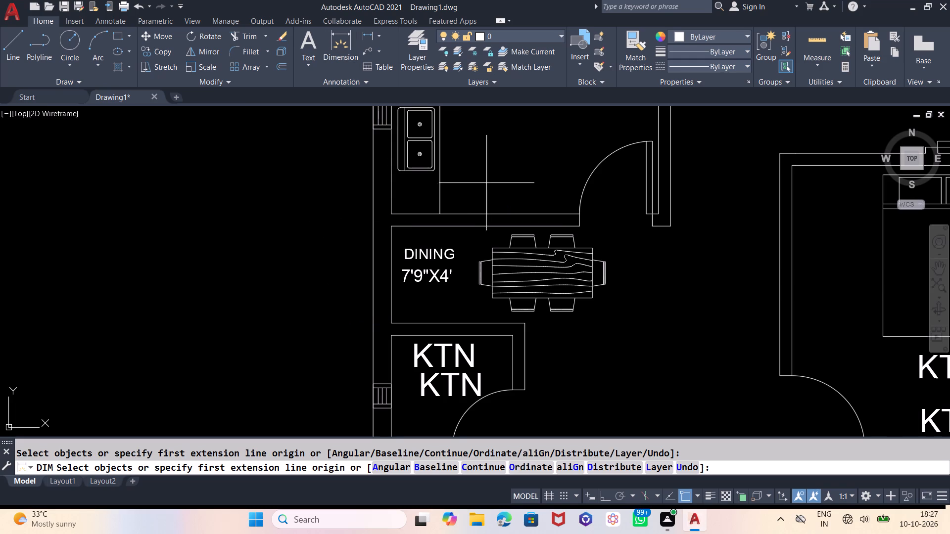
{"action": "scroll", "coordinate": [519, 139], "scroll_direction": "down", "scroll_amount": 1}
{"action": "scroll", "coordinate": [438, 315], "scroll_direction": "up", "scroll_amount": 1}
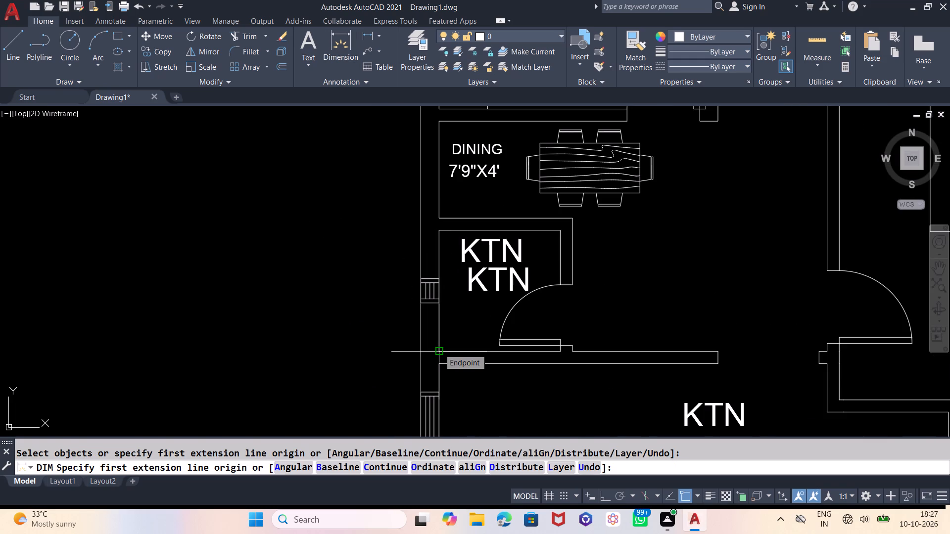
{"action": "left_click", "coordinate": [439, 349]}
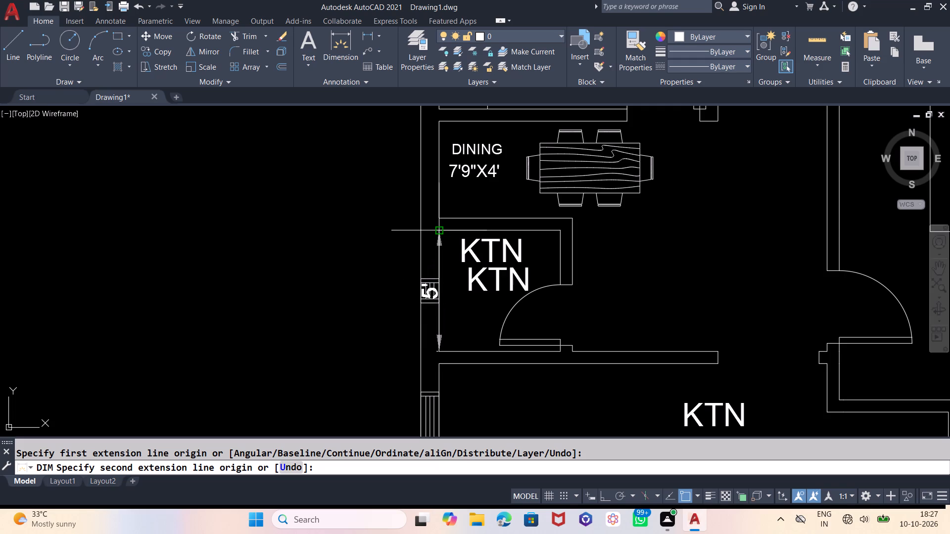
{"action": "left_click", "coordinate": [440, 231]}
{"action": "middle_click_drag", "start_coordinate": [440, 231], "coordinate": [436, 284]}
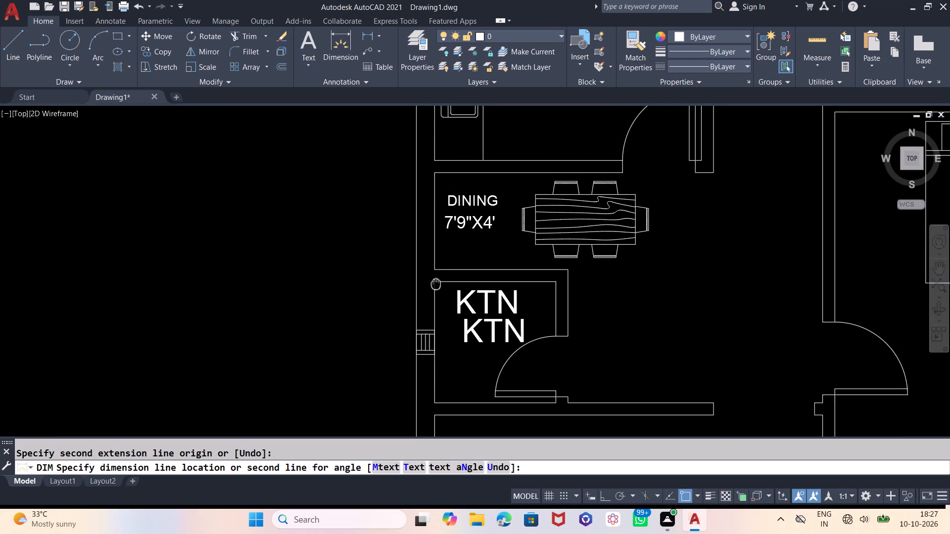
{"action": "middle_click_drag", "start_coordinate": [436, 284], "coordinate": [448, 259]}
{"action": "left_click", "coordinate": [394, 258]}
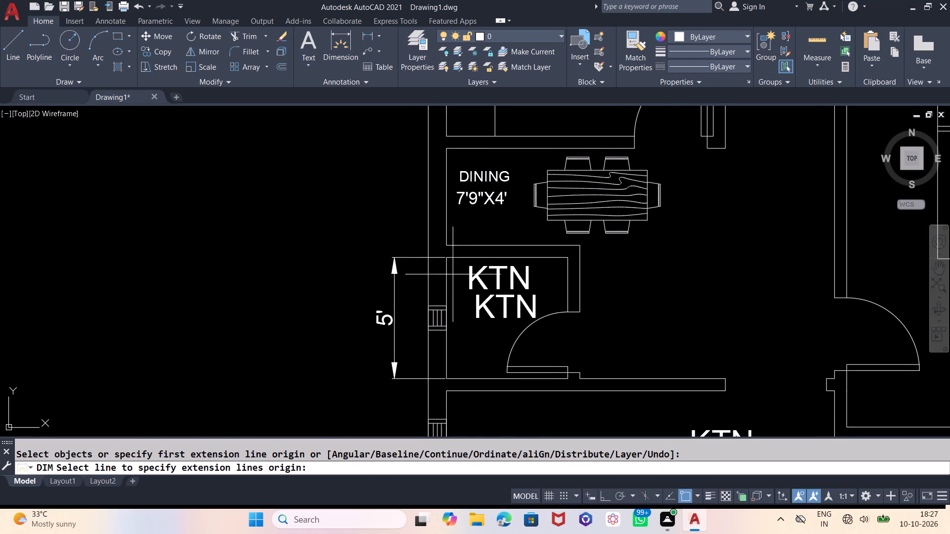
{"action": "left_click", "coordinate": [446, 259]}
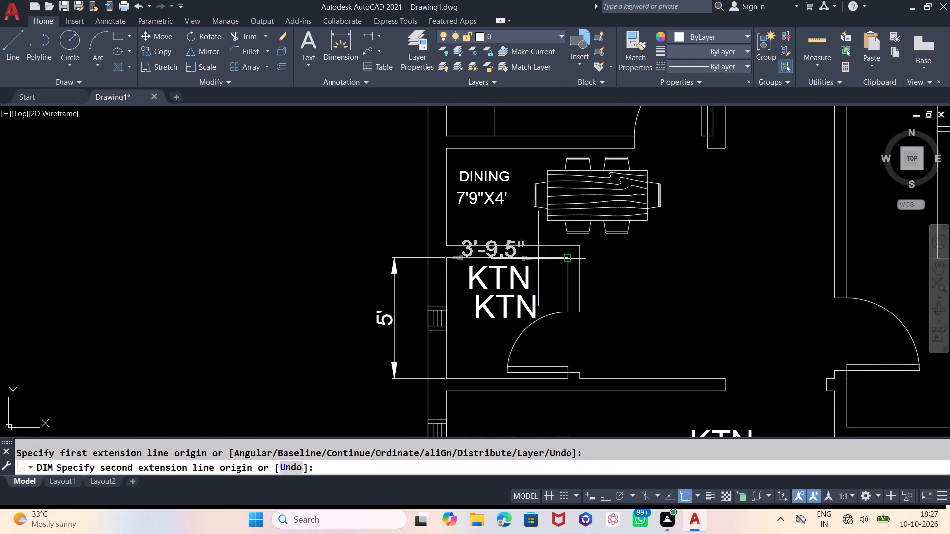
{"action": "left_click", "coordinate": [565, 258]}
{"action": "left_click", "coordinate": [565, 244]}
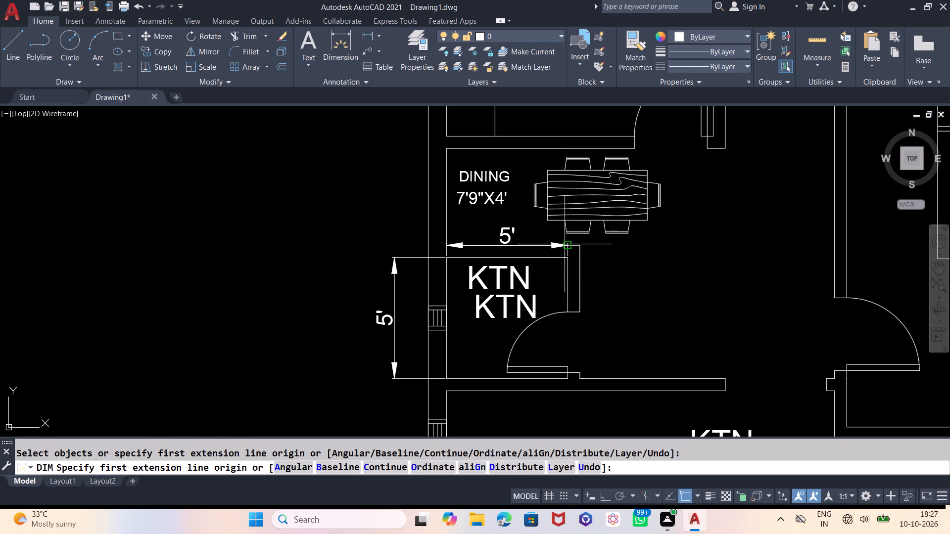
{"action": "key", "text": "Escape"}
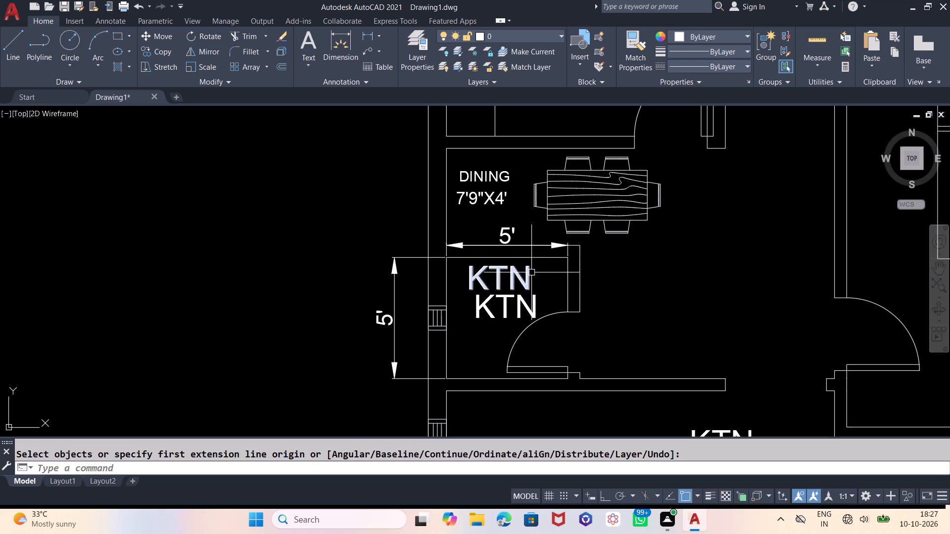
Replace the upper KTN placeholder in the small room below the dining area with POOJA.
{"action": "double_click", "coordinate": [528, 277]}
{"action": "key", "text": "BackSpace"}
{"action": "key", "text": "BackSpace"}
{"action": "key", "text": "BackSpace"}
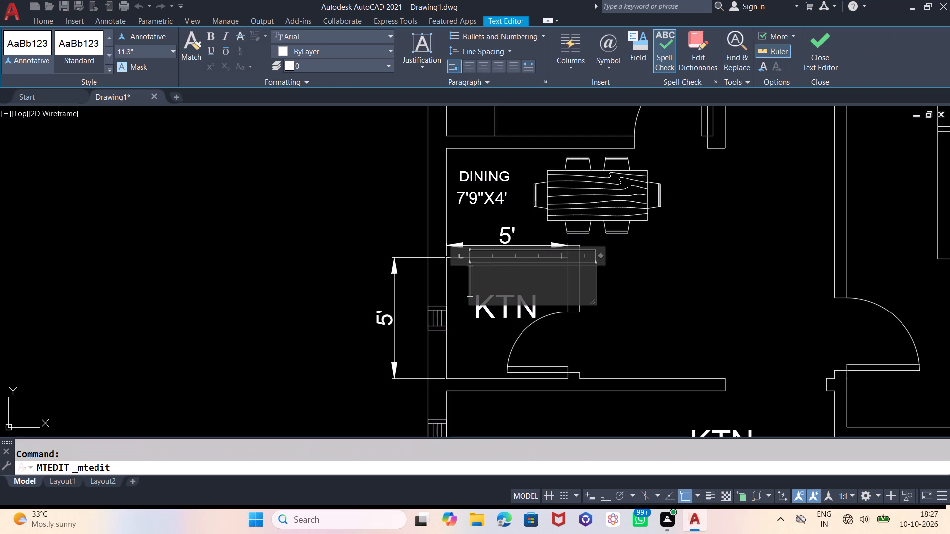
{"action": "type", "text": "POOJA"}
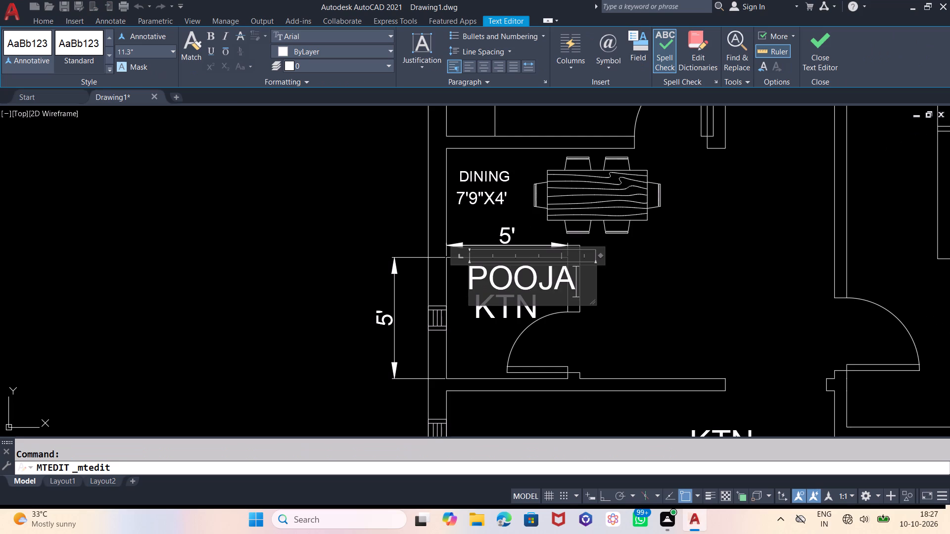
{"action": "left_click", "coordinate": [590, 326]}
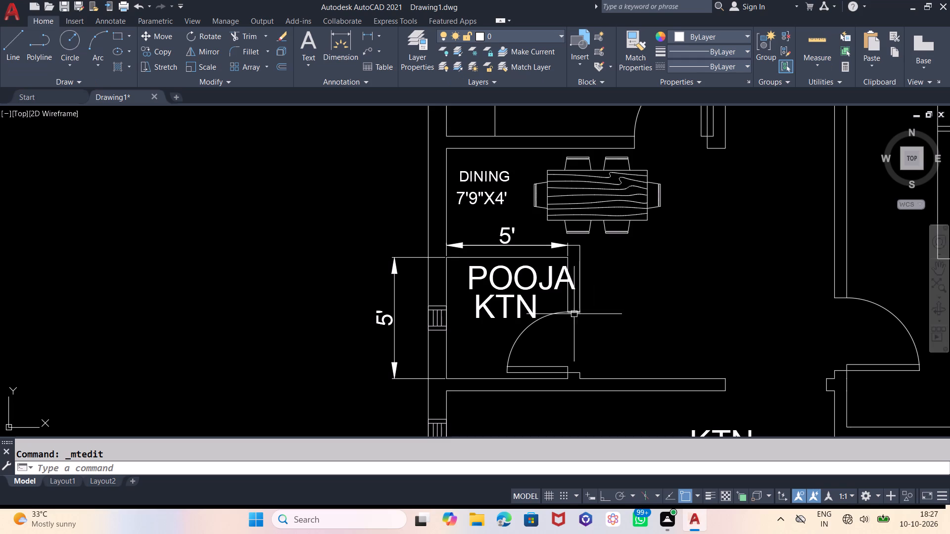
Scale down the POOJA label to about the DINING label's size so it fits inside the room.
{"action": "left_click", "coordinate": [479, 277]}
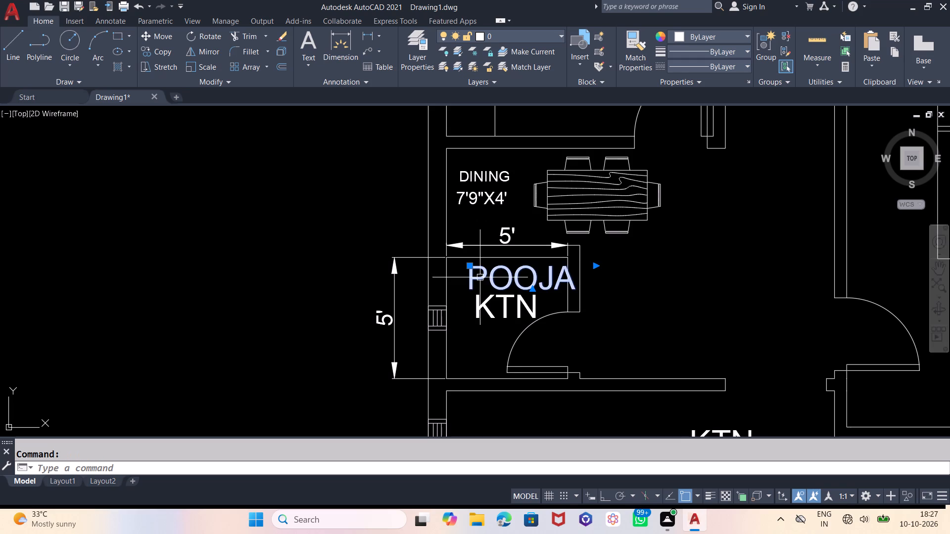
{"action": "type", "text": "SC"}
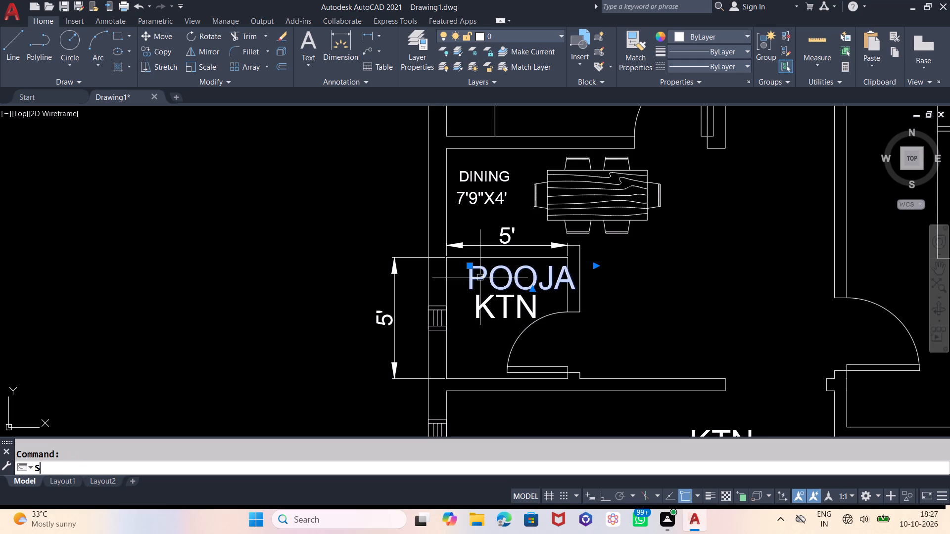
{"action": "key", "text": "Return"}
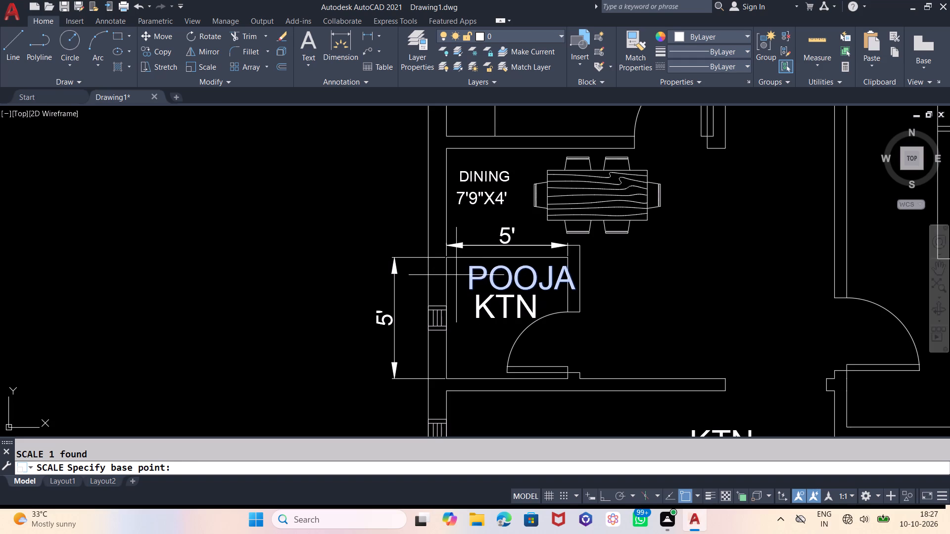
{"action": "left_click", "coordinate": [454, 273]}
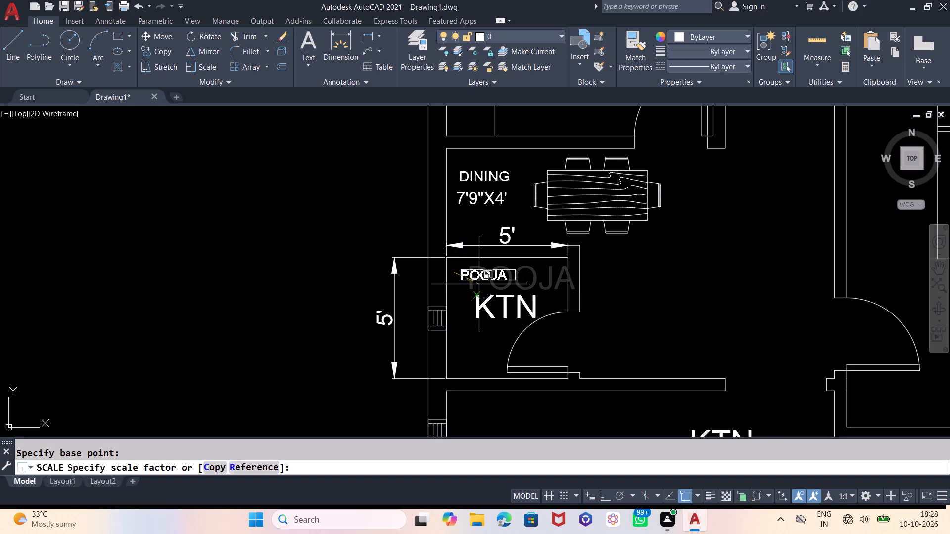
{"action": "left_click", "coordinate": [479, 284]}
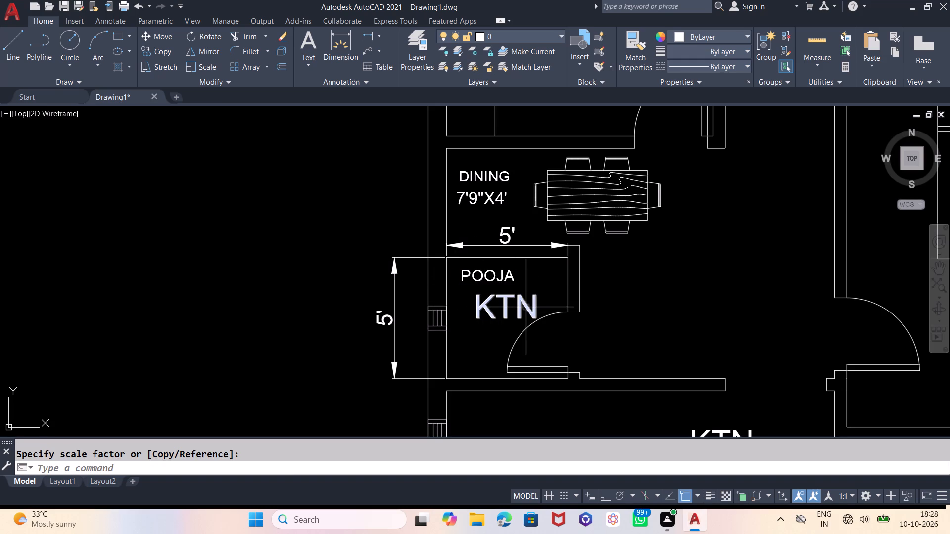
Replace the remaining KTN placeholder beneath POOJA with the size 5'X5'.
{"action": "left_click", "coordinate": [534, 306]}
{"action": "left_click", "coordinate": [534, 306]}
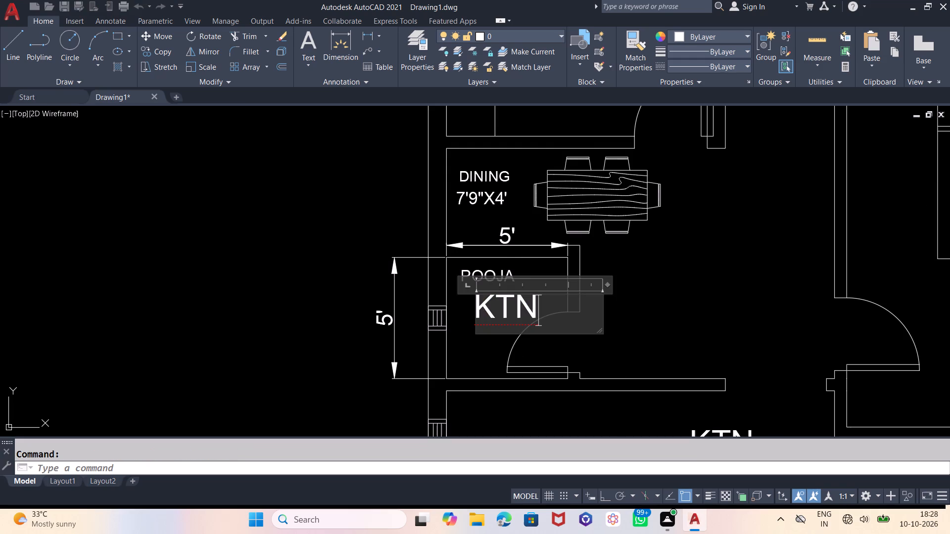
{"action": "key", "text": "BackSpace"}
{"action": "key", "text": "BackSpace"}
{"action": "key", "text": "BackSpace"}
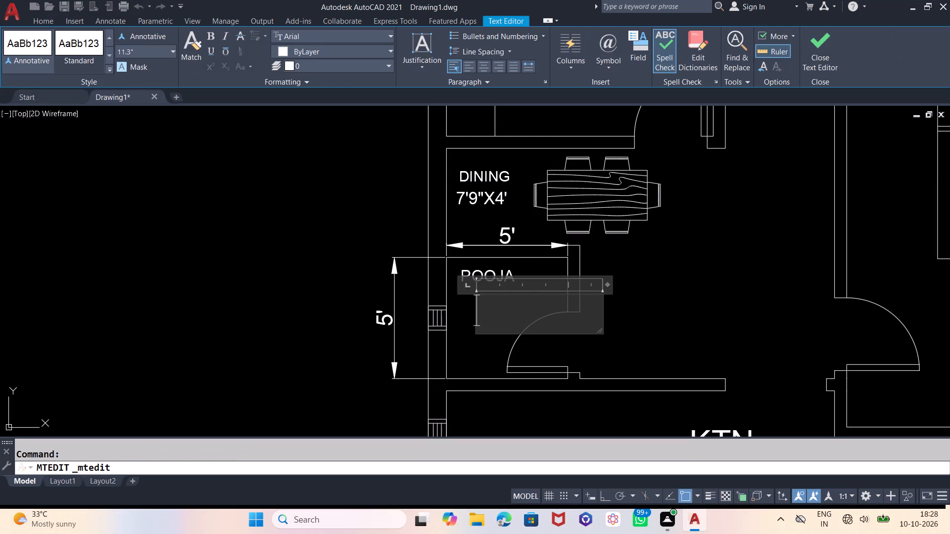
{"action": "type", "text": "5'X5'"}
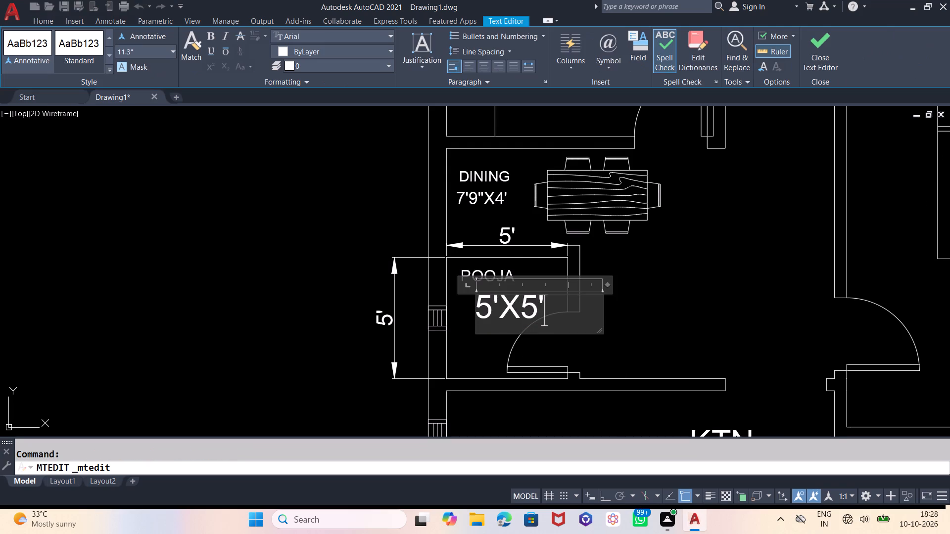
{"action": "left_click", "coordinate": [626, 344]}
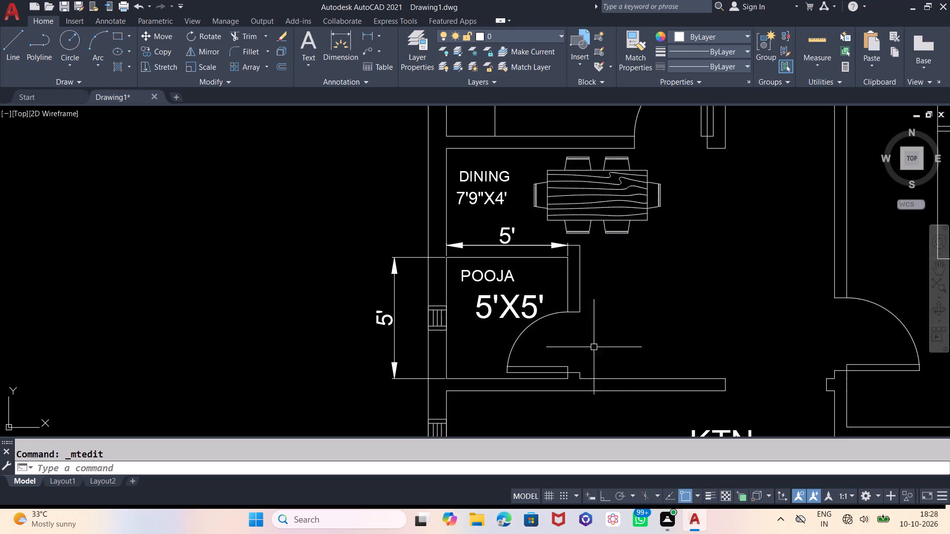
Scale down the 5'X5' label to slightly less than the POOJA label's width, clear of the door swing.
{"action": "left_click", "coordinate": [530, 308]}
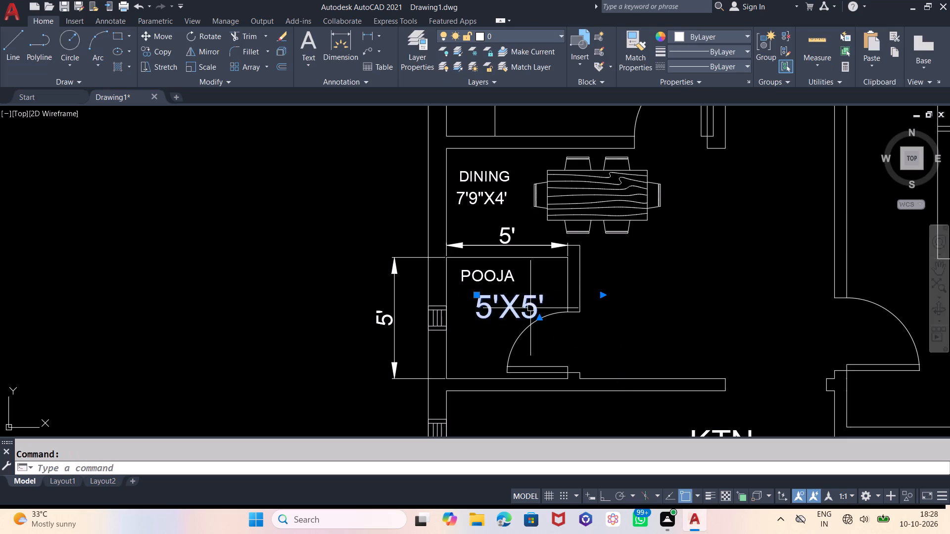
{"action": "type", "text": "SC"}
{"action": "key", "text": "Return"}
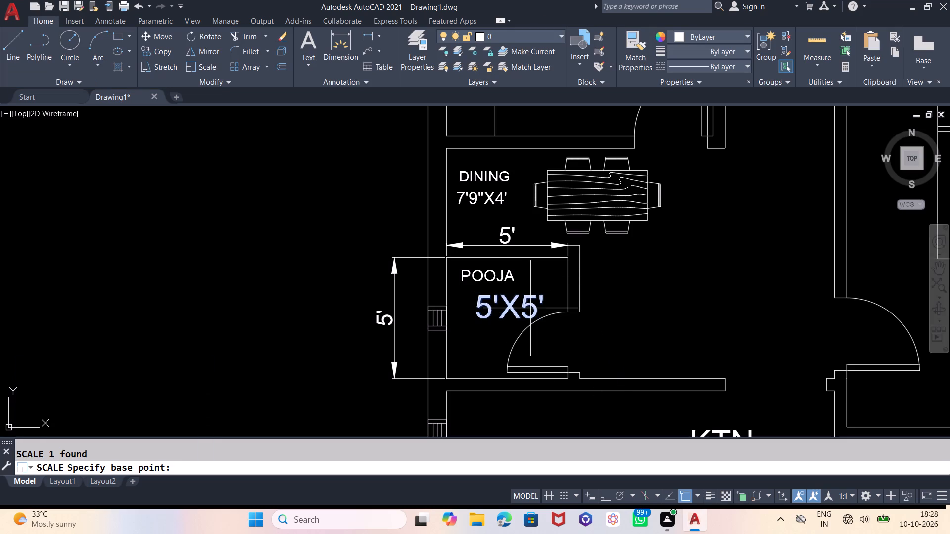
{"action": "left_click", "coordinate": [459, 301]}
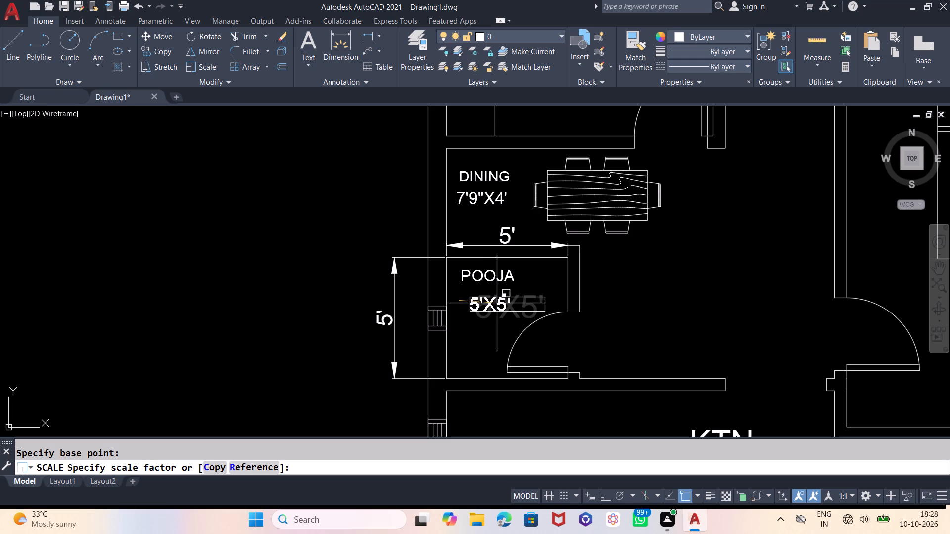
{"action": "left_click", "coordinate": [501, 303]}
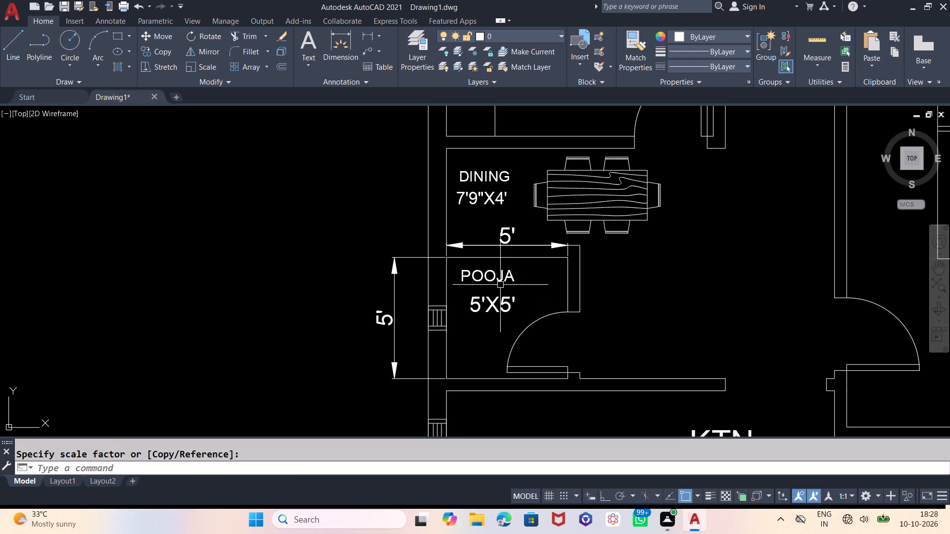
Move the POOJA label slightly down and east so it sits just above the 5'X5' text.
{"action": "left_click", "coordinate": [503, 274]}
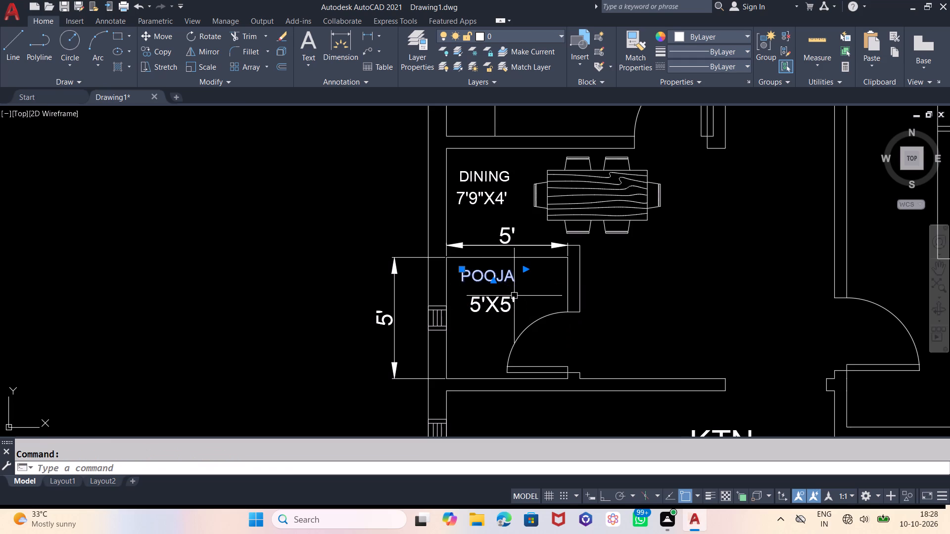
{"action": "key", "text": "m"}
{"action": "key", "text": "Return"}
{"action": "left_click", "coordinate": [670, 266]}
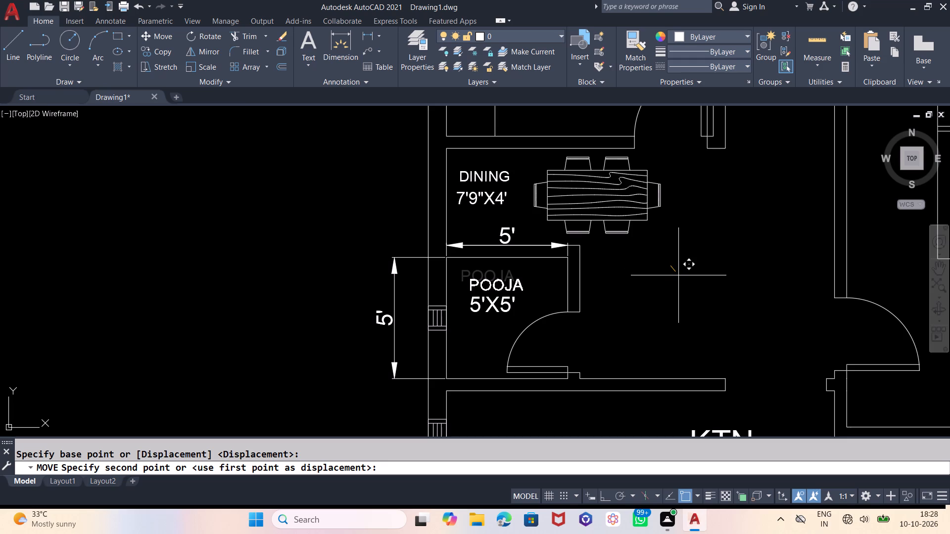
{"action": "left_click", "coordinate": [678, 275]}
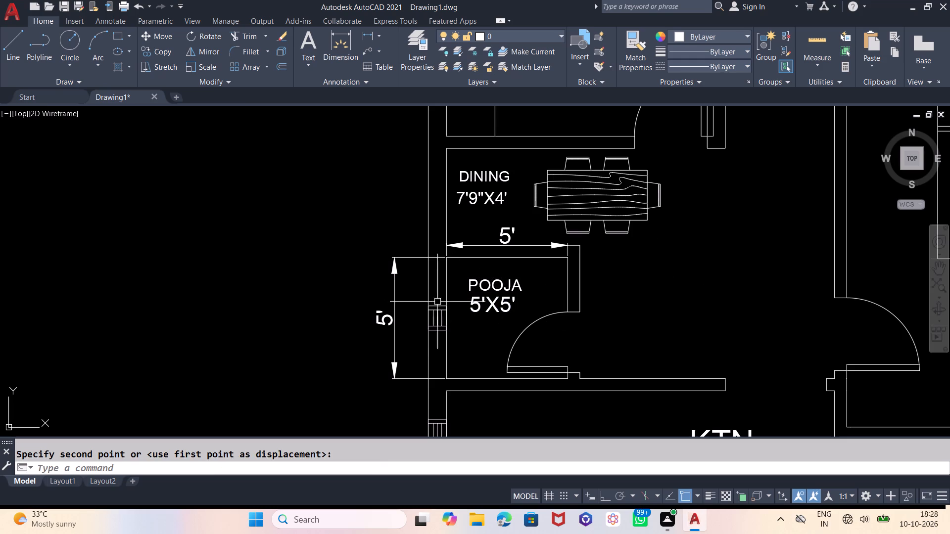
Delete the two temporary 5' dimensions along the west and north sides of the POOJA room.
{"action": "left_click", "coordinate": [387, 319]}
{"action": "left_click", "coordinate": [498, 241]}
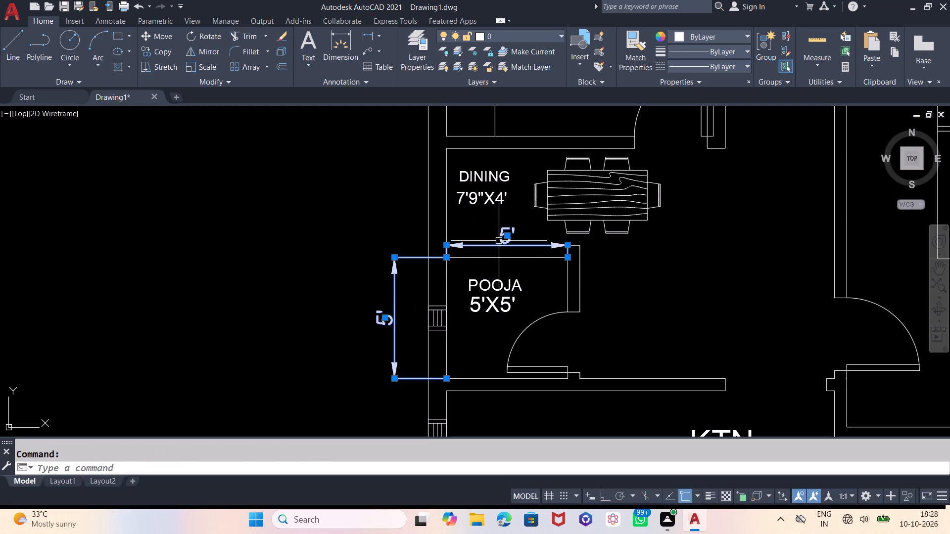
{"action": "key", "text": "Delete"}
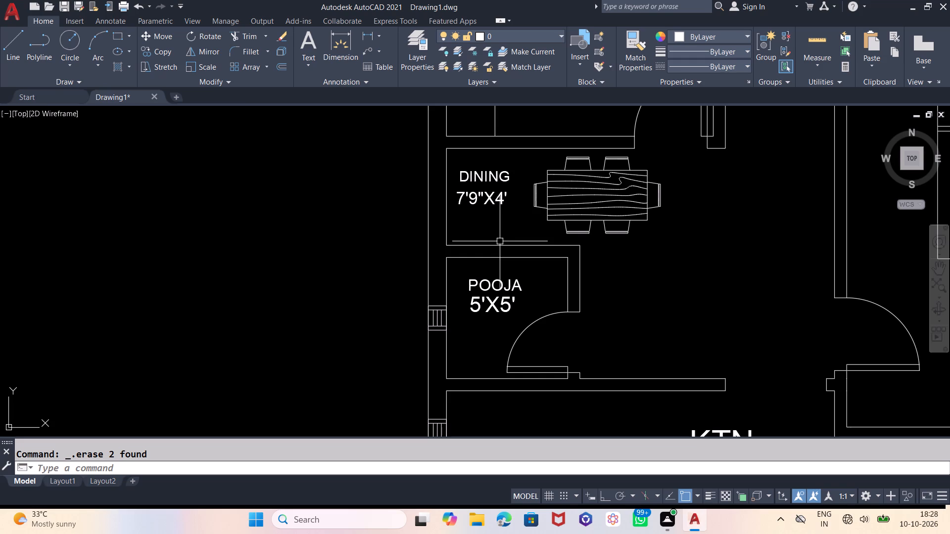
{"action": "left_click", "coordinate": [500, 241]}
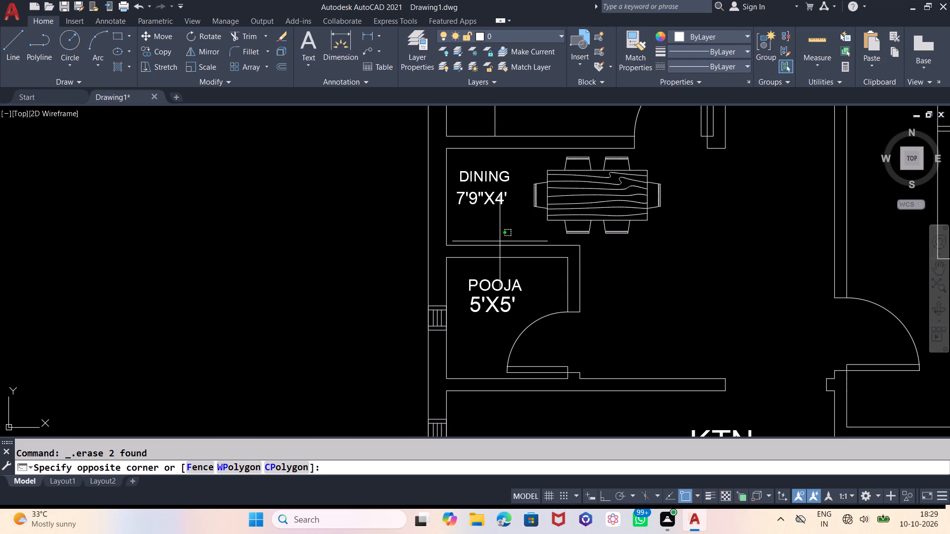
{"action": "middle_click_drag", "start_coordinate": [508, 256], "coordinate": [668, 455]}
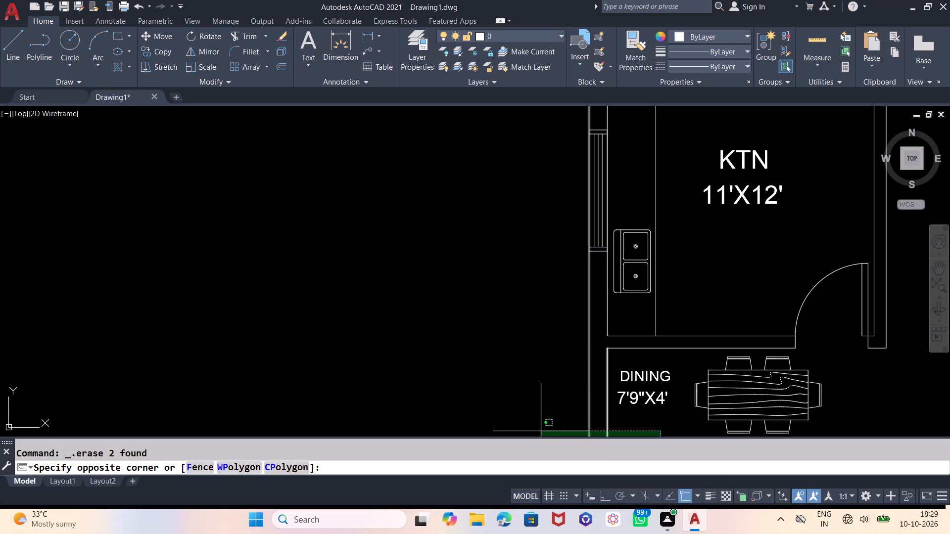
{"action": "key", "text": "Escape"}
Move the DINING label and its 7'9"X4' size text together slightly east, away from the west wall.
{"action": "scroll", "coordinate": [435, 338], "scroll_direction": "down", "scroll_amount": 1}
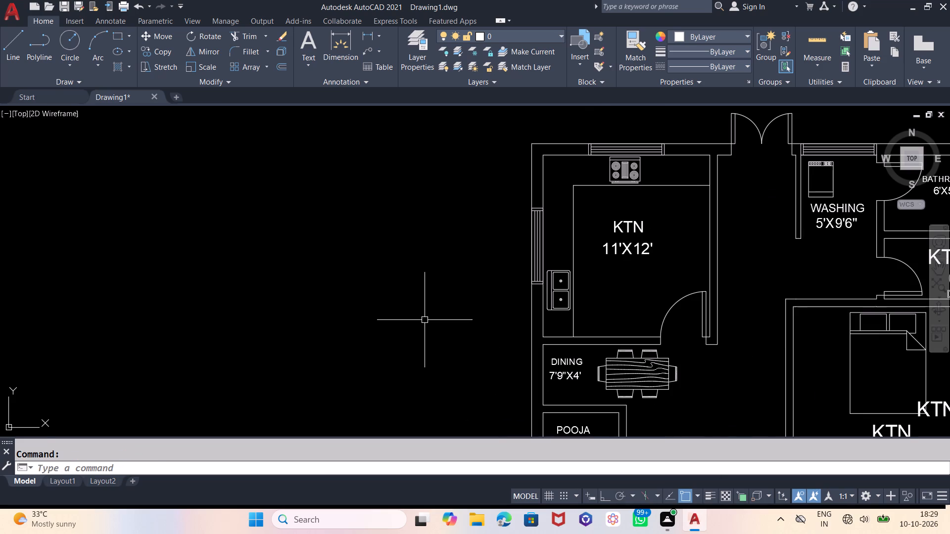
{"action": "scroll", "coordinate": [421, 308], "scroll_direction": "down", "scroll_amount": 1}
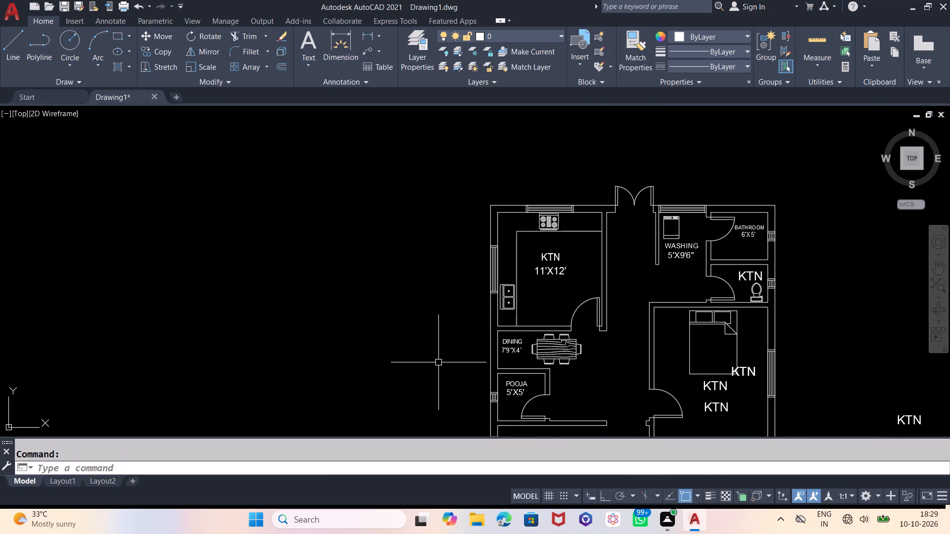
{"action": "left_click", "coordinate": [511, 340]}
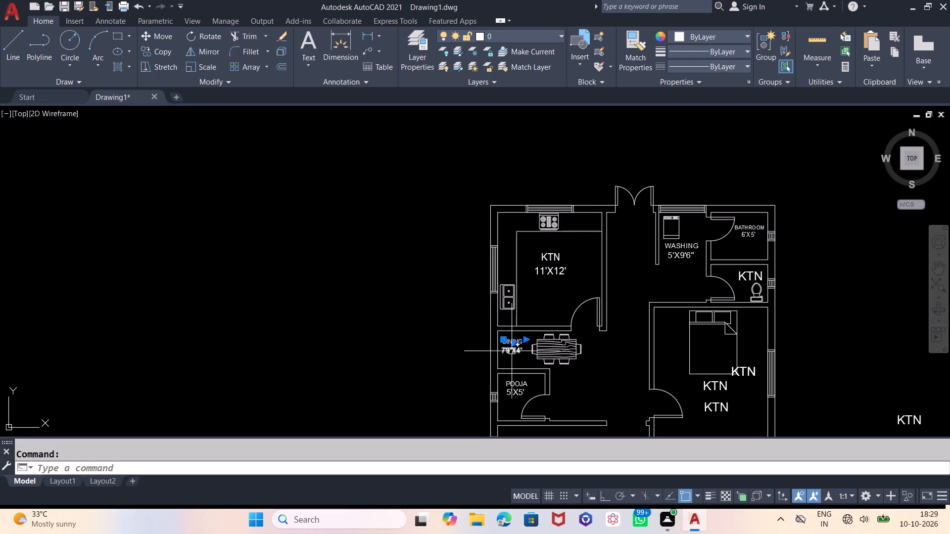
{"action": "left_click", "coordinate": [512, 350]}
{"action": "key", "text": "m"}
{"action": "key", "text": "Return"}
{"action": "scroll", "coordinate": [565, 370], "scroll_direction": "up", "scroll_amount": 1}
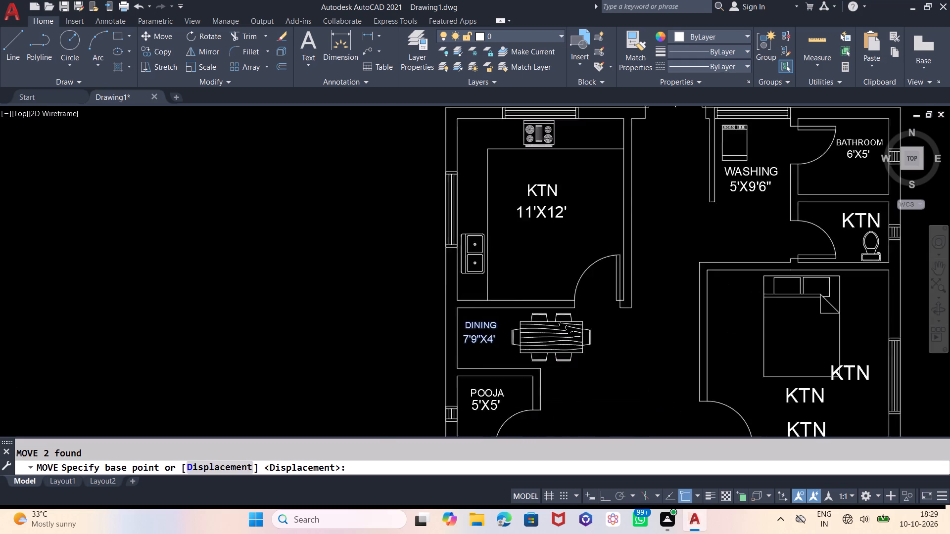
{"action": "scroll", "coordinate": [565, 370], "scroll_direction": "up", "scroll_amount": 1}
{"action": "left_click", "coordinate": [572, 390]}
{"action": "left_click", "coordinate": [580, 390]}
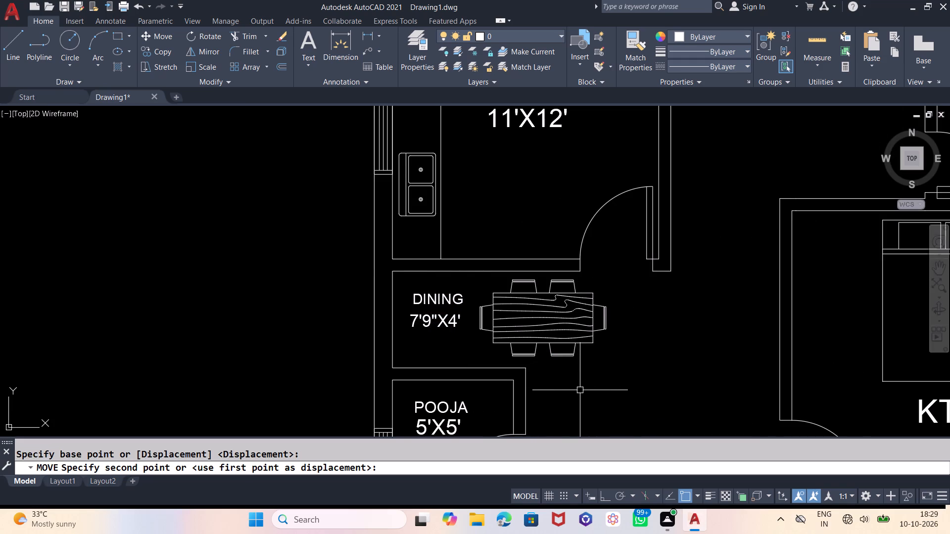
Move the 7'9"X4' size text slightly further east so it sits centred beneath DINING.
{"action": "left_click", "coordinate": [435, 322]}
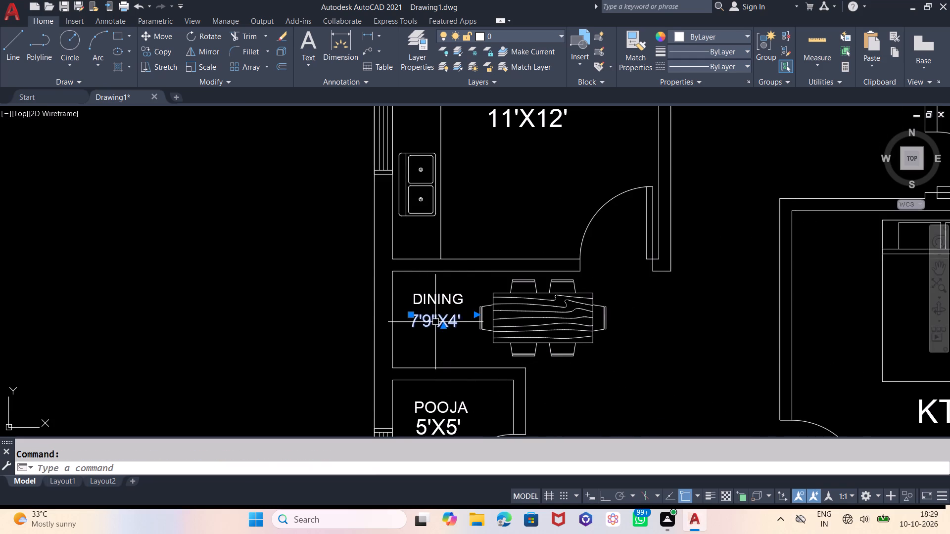
{"action": "key", "text": "m"}
{"action": "key", "text": "Return"}
{"action": "left_click", "coordinate": [598, 406]}
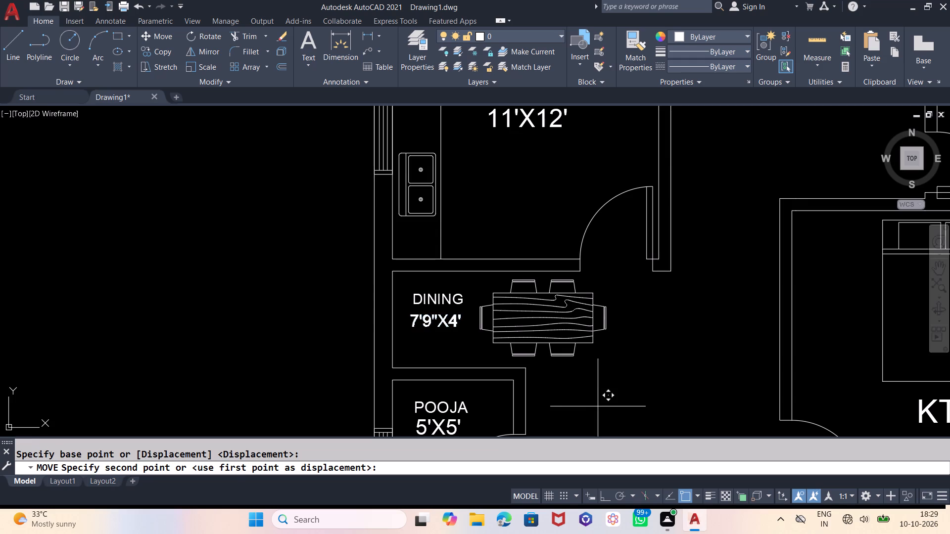
{"action": "left_click", "coordinate": [602, 406]}
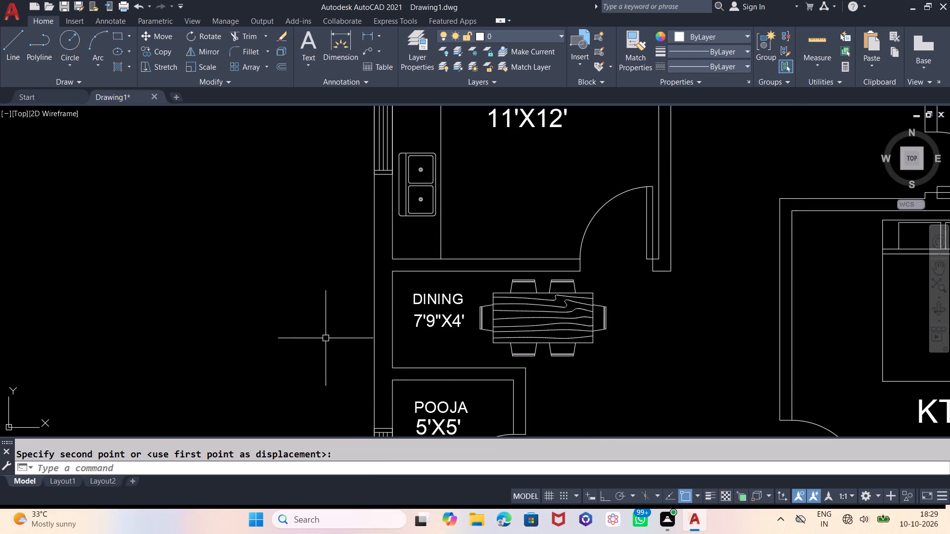
Scale down the kitchen's KTN and 11'X12' labels together to about three-quarters of their size.
{"action": "scroll", "coordinate": [325, 336], "scroll_direction": "down", "scroll_amount": 1}
{"action": "scroll", "coordinate": [534, 258], "scroll_direction": "down", "scroll_amount": 1}
{"action": "middle_click_drag", "start_coordinate": [581, 326], "coordinate": [557, 302]}
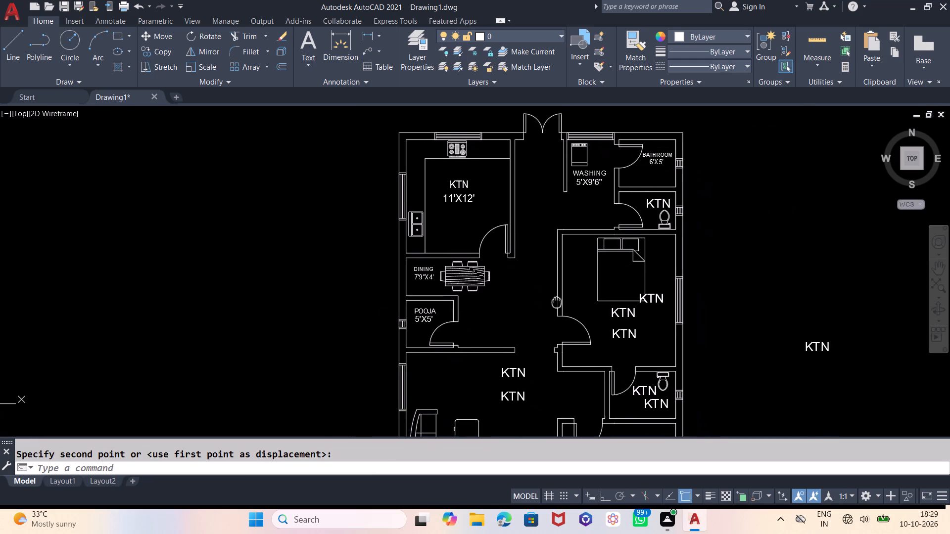
{"action": "middle_click_drag", "start_coordinate": [557, 302], "coordinate": [541, 288]}
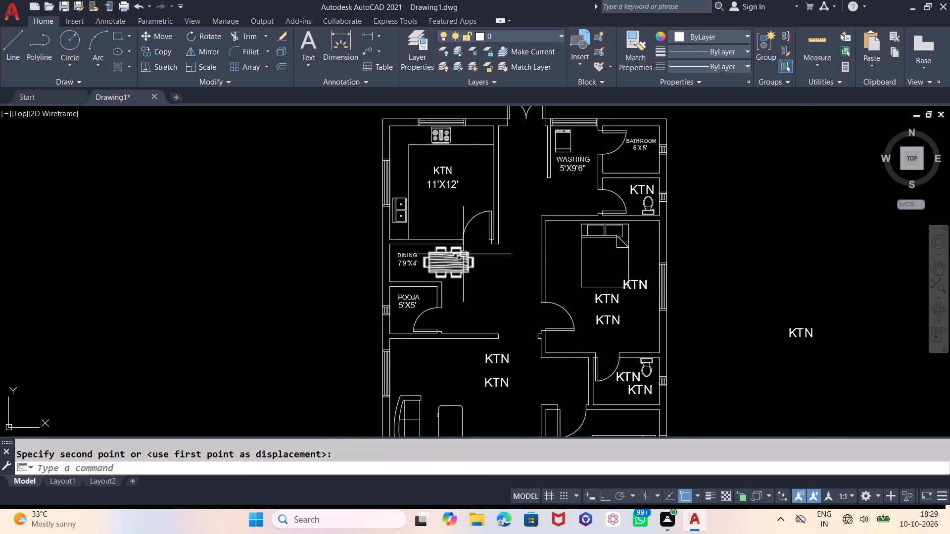
{"action": "left_click", "coordinate": [425, 159]}
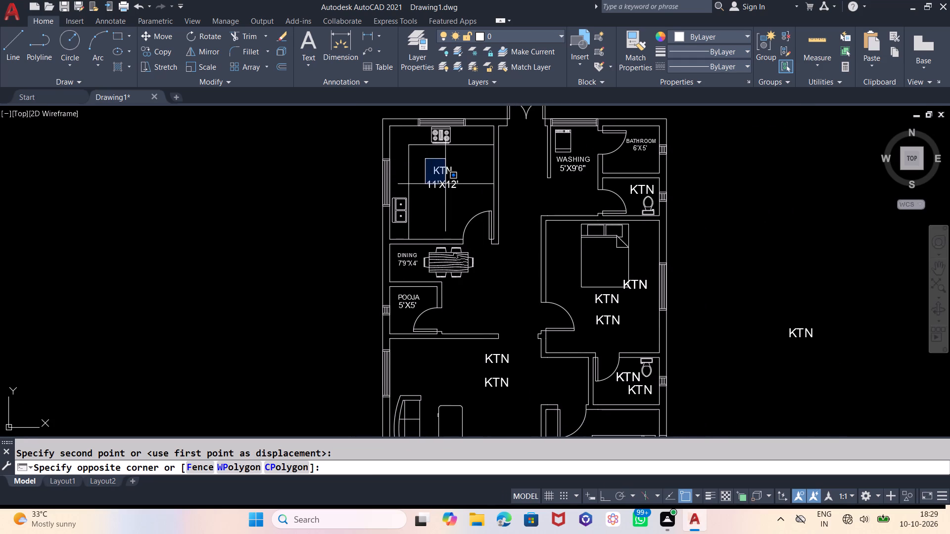
{"action": "left_click", "coordinate": [459, 201]}
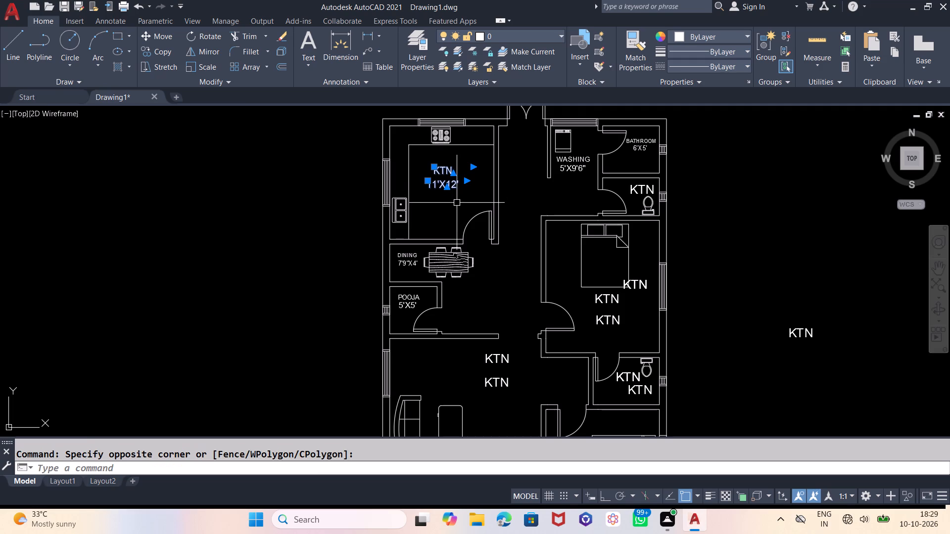
{"action": "key", "text": "s"}
{"action": "key", "text": "c"}
{"action": "key", "text": "Return"}
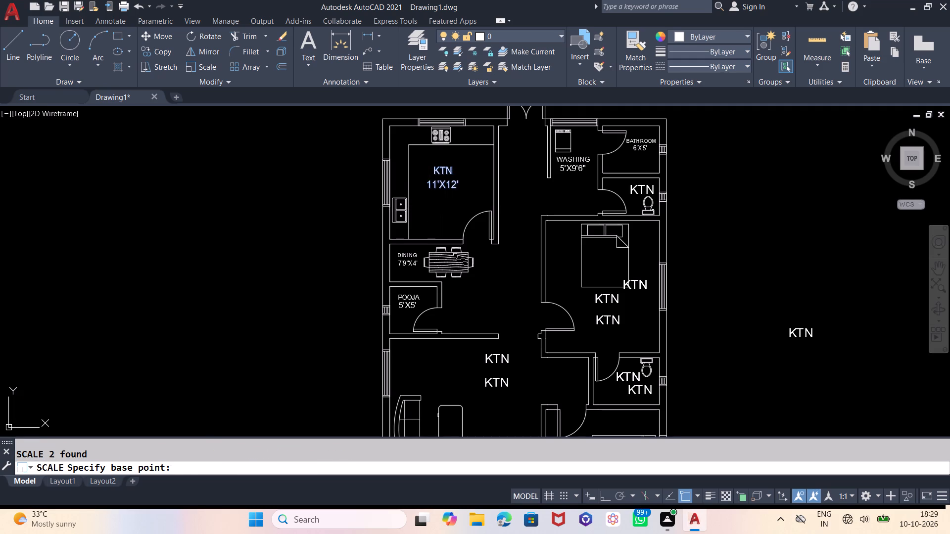
{"action": "left_click", "coordinate": [429, 210]}
{"action": "left_click", "coordinate": [445, 204]}
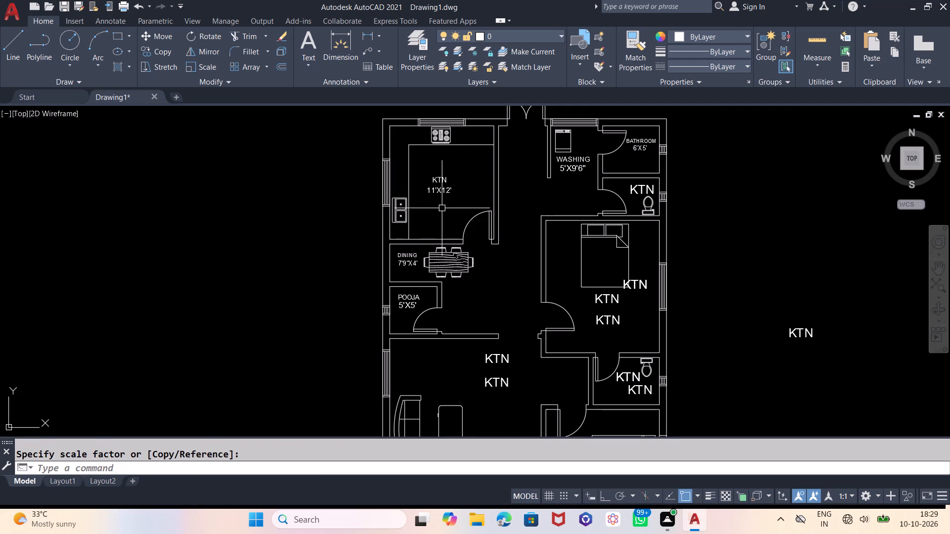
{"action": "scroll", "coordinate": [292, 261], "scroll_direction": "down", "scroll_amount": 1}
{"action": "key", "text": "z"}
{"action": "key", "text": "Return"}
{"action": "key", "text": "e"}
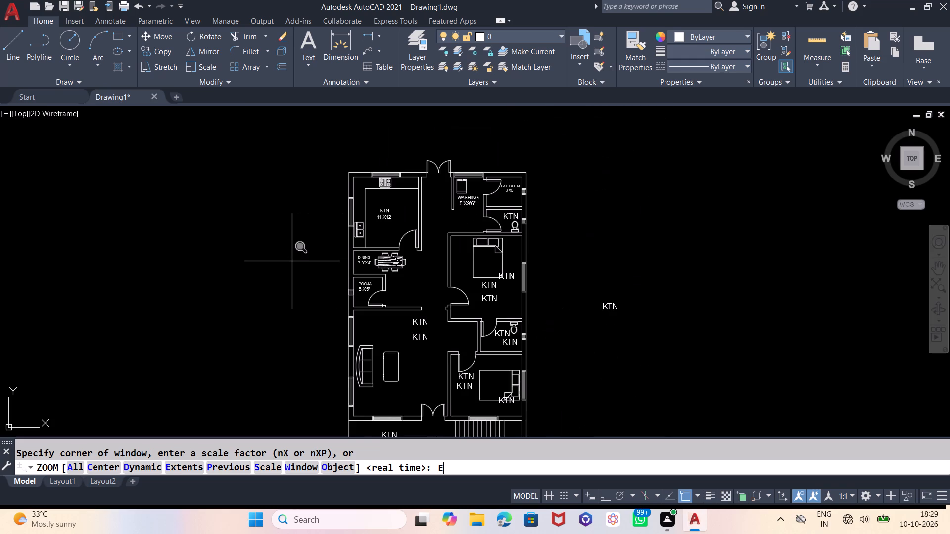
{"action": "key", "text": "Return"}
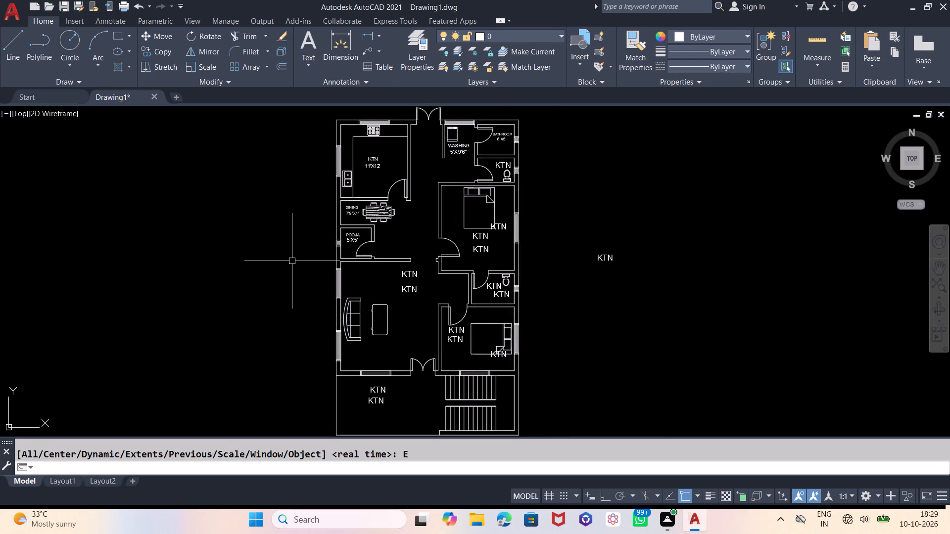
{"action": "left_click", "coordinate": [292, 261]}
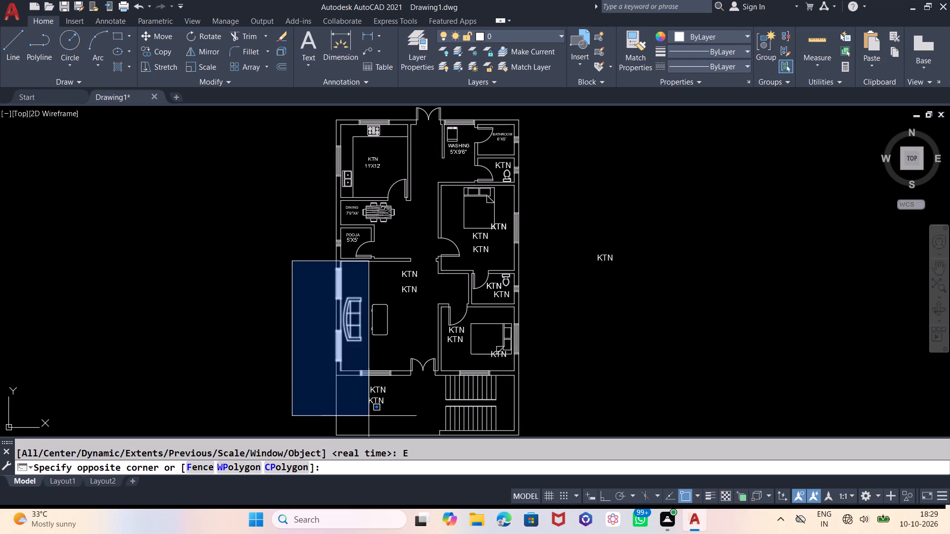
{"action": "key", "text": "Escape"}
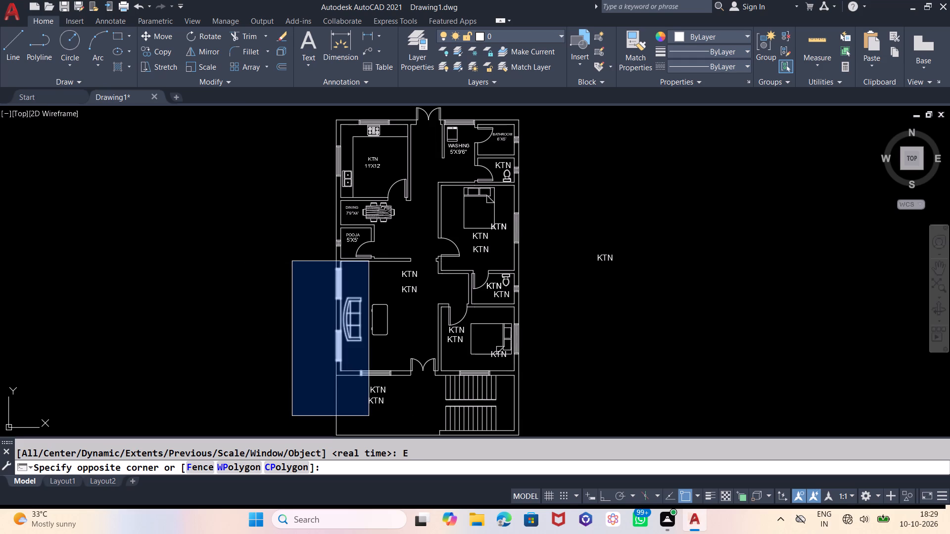
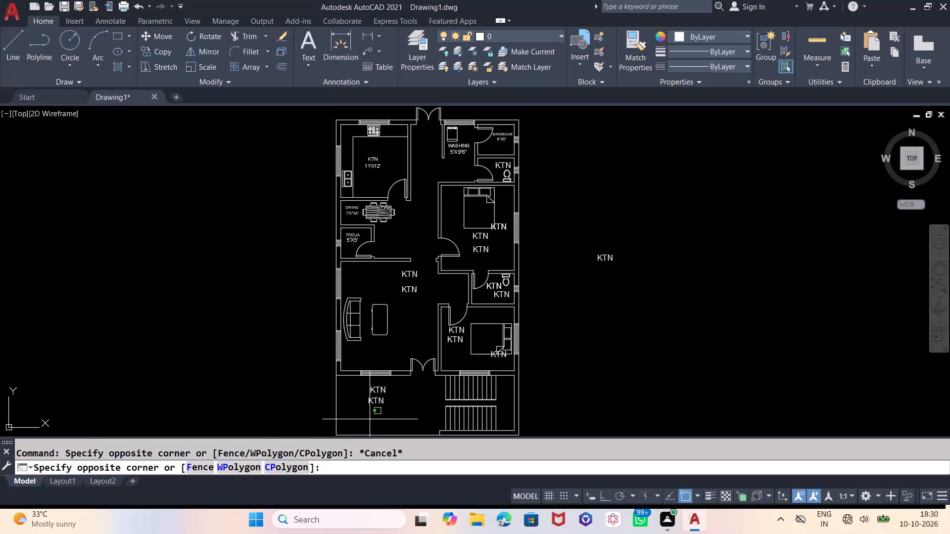
Dimension the width and the length of the large sofa room south of POOJA, placing both dimensions inside the room.
{"action": "key", "text": "Escape"}
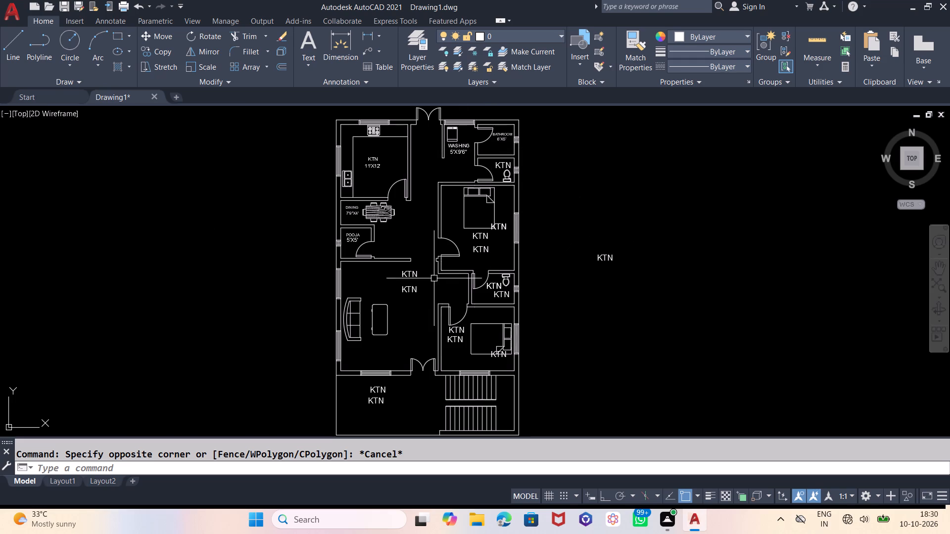
{"action": "left_click", "coordinate": [337, 43]}
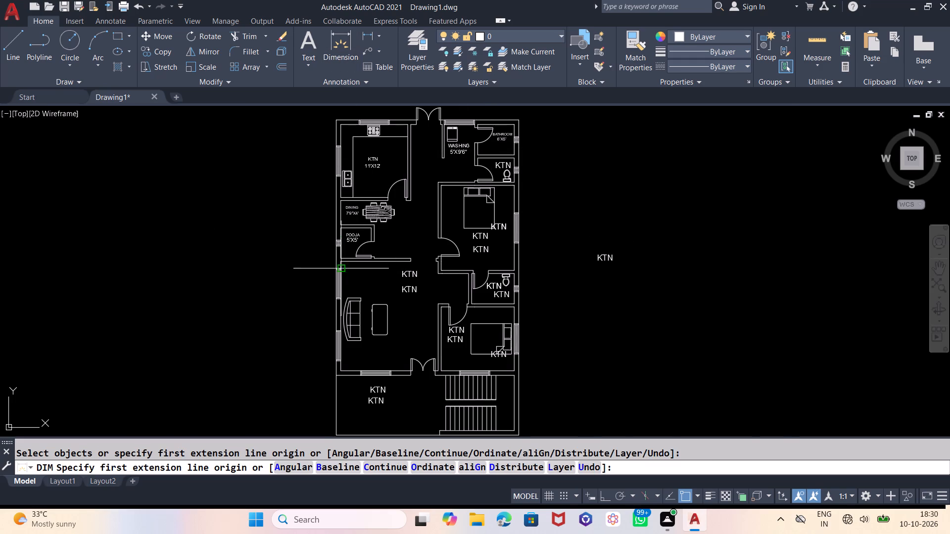
{"action": "scroll", "coordinate": [342, 270], "scroll_direction": "up", "scroll_amount": 2}
{"action": "left_click", "coordinate": [338, 248]}
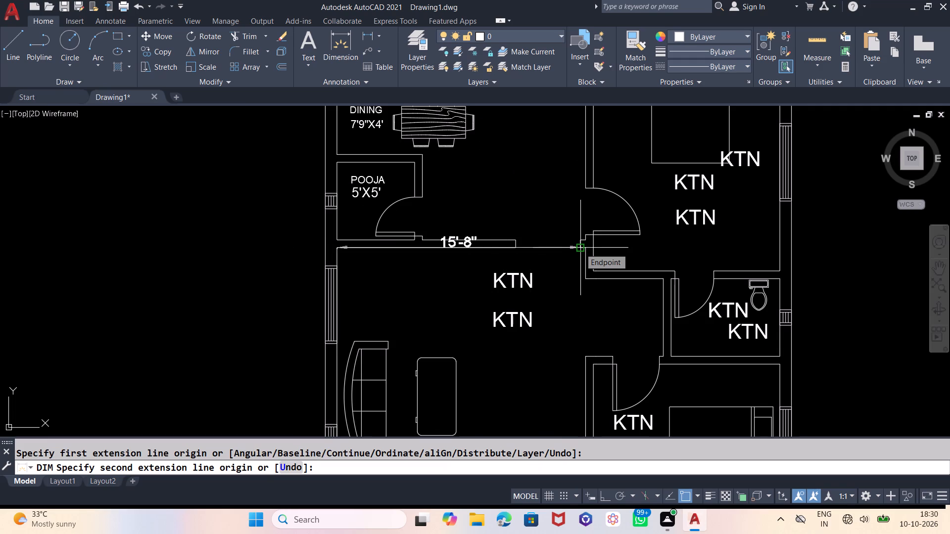
{"action": "scroll", "coordinate": [582, 248], "scroll_direction": "up", "scroll_amount": 2}
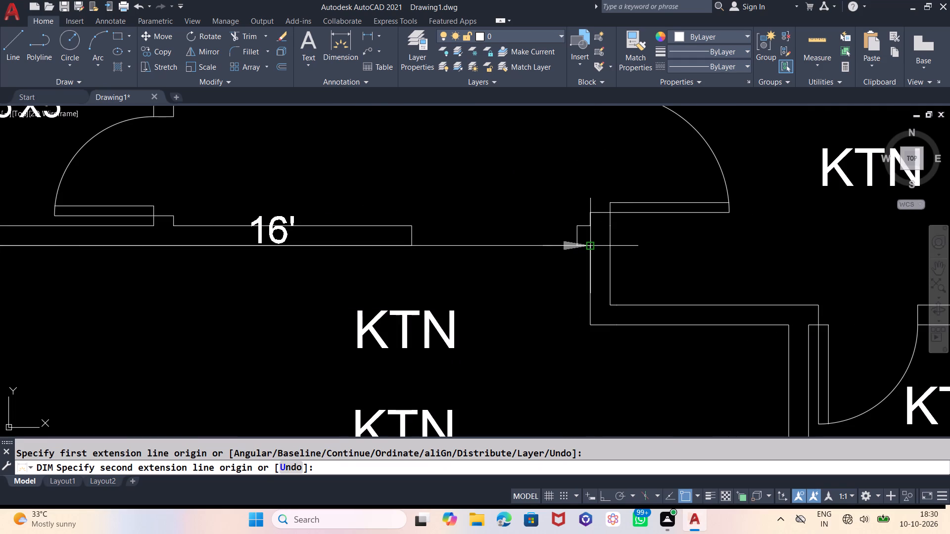
{"action": "left_click", "coordinate": [588, 245]}
{"action": "left_click", "coordinate": [590, 295]}
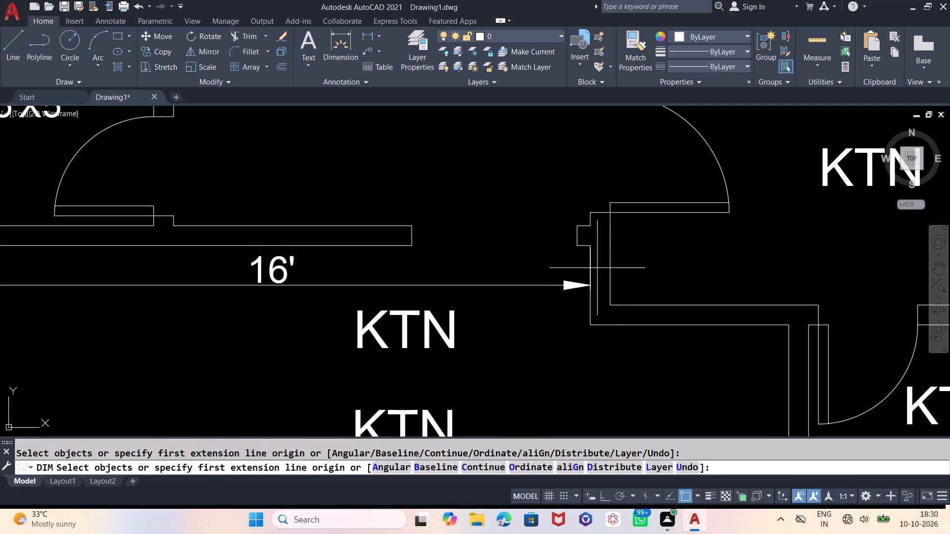
{"action": "scroll", "coordinate": [608, 167], "scroll_direction": "down", "scroll_amount": 2}
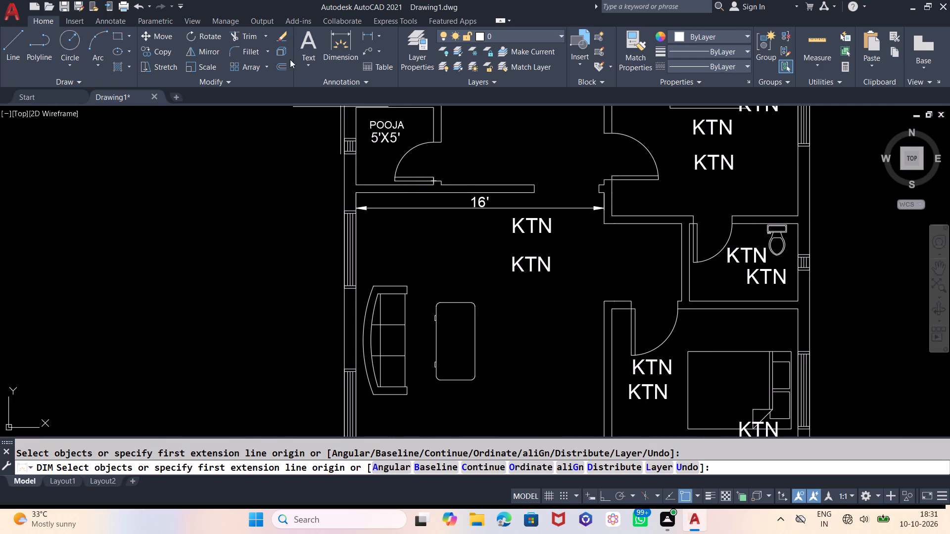
{"action": "scroll", "coordinate": [378, 127], "scroll_direction": "down", "scroll_amount": 1}
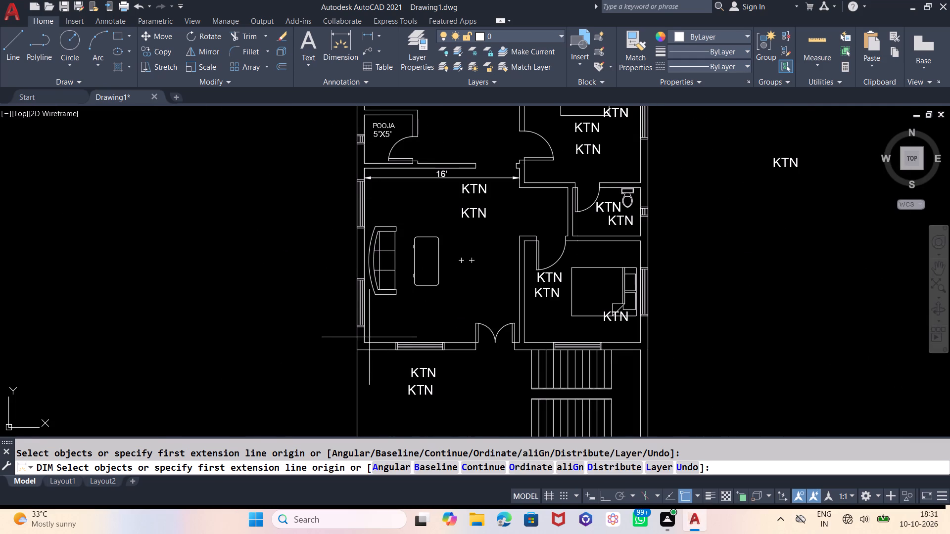
{"action": "left_click", "coordinate": [365, 340]}
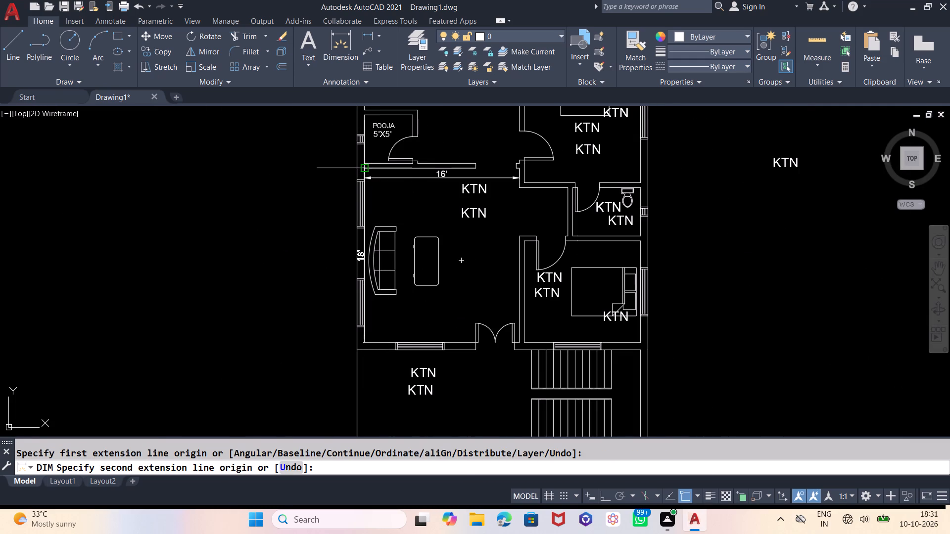
{"action": "left_click", "coordinate": [366, 167]}
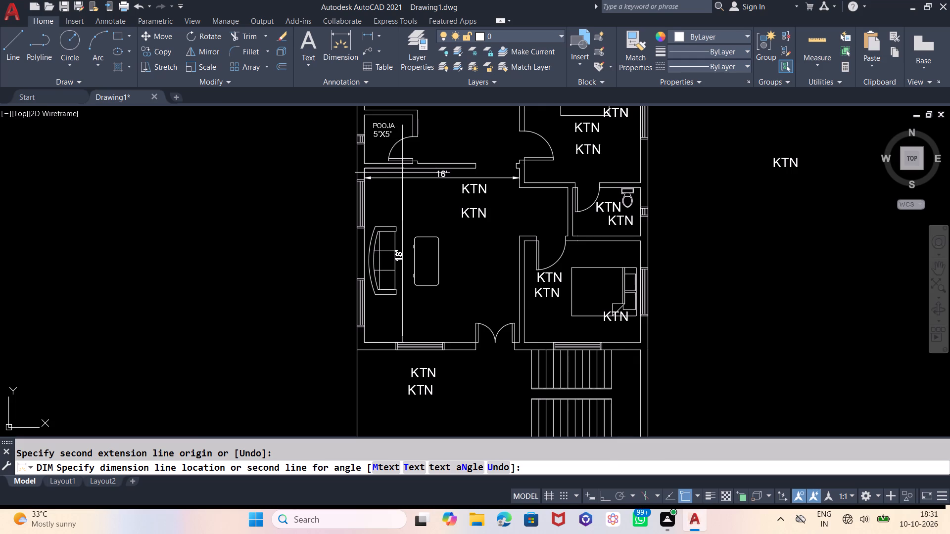
{"action": "left_click", "coordinate": [402, 173]}
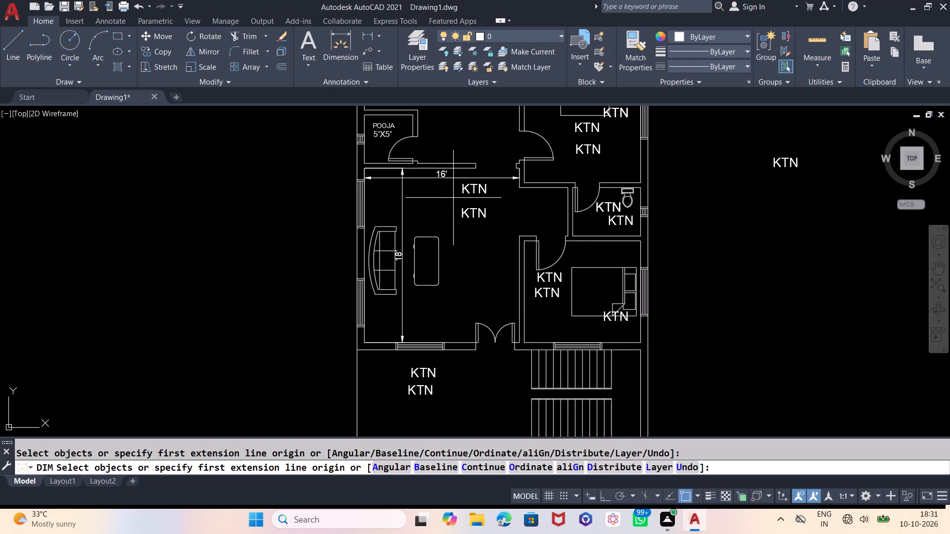
{"action": "key", "text": "Escape"}
Replace the upper KTN label in the sofa room with LIVING AREA, split over two lines.
{"action": "double_click", "coordinate": [485, 187]}
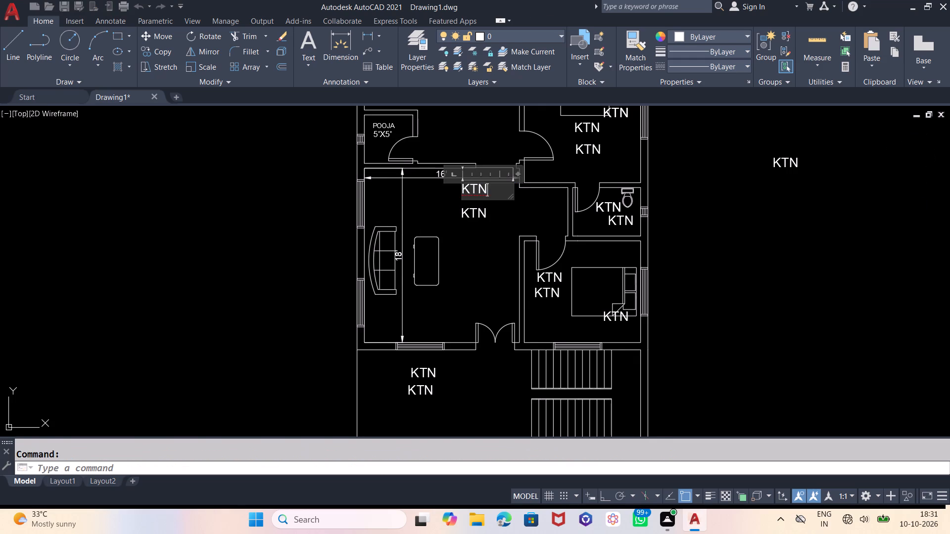
{"action": "key", "text": "BackSpace"}
{"action": "key", "text": "BackSpace"}
{"action": "key", "text": "BackSpace"}
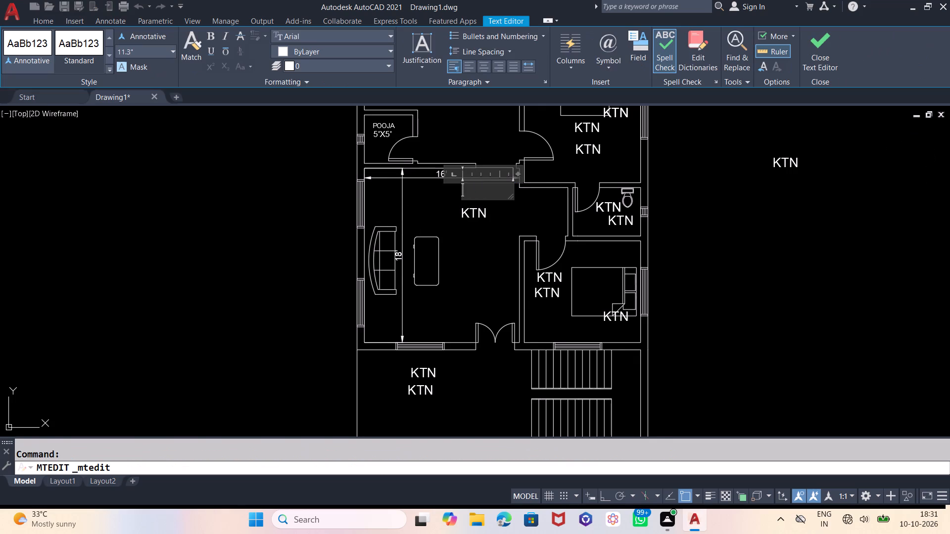
{"action": "type", "text": "LIVING"}
{"action": "key", "text": "space"}
{"action": "key", "text": "Return"}
{"action": "type", "text": "AREA"}
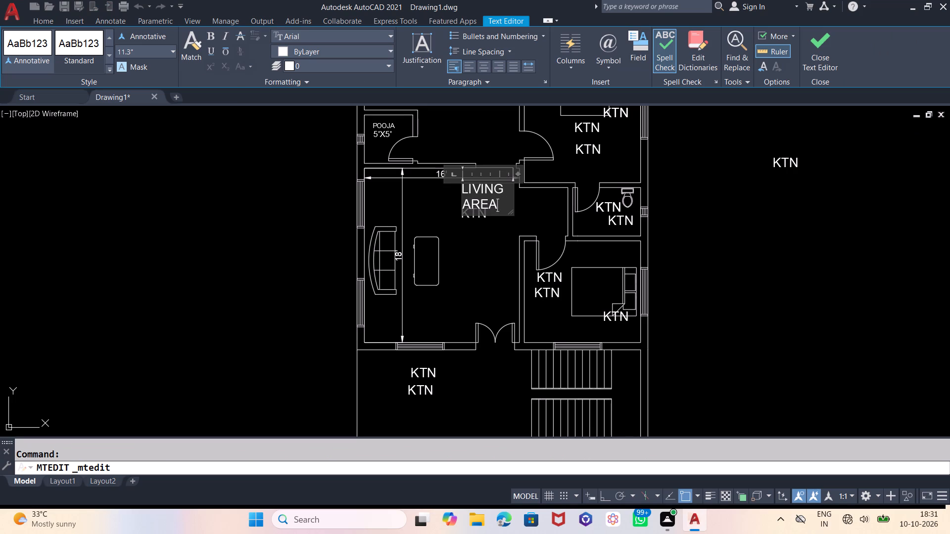
{"action": "left_click", "coordinate": [481, 222]}
Replace the lower KTN label in the sofa room with the size text 16'X18'.
{"action": "double_click", "coordinate": [486, 215]}
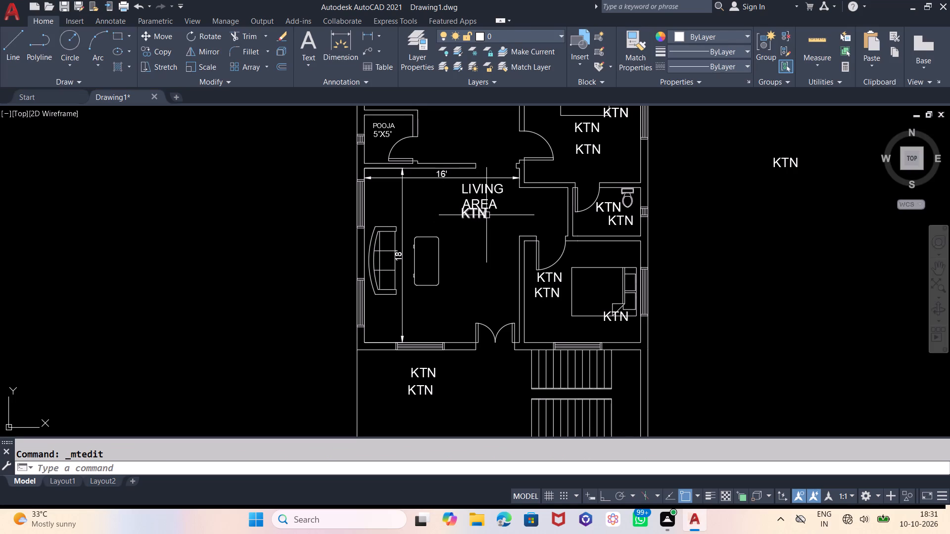
{"action": "key", "text": "BackSpace"}
{"action": "key", "text": "BackSpace"}
{"action": "key", "text": "BackSpace"}
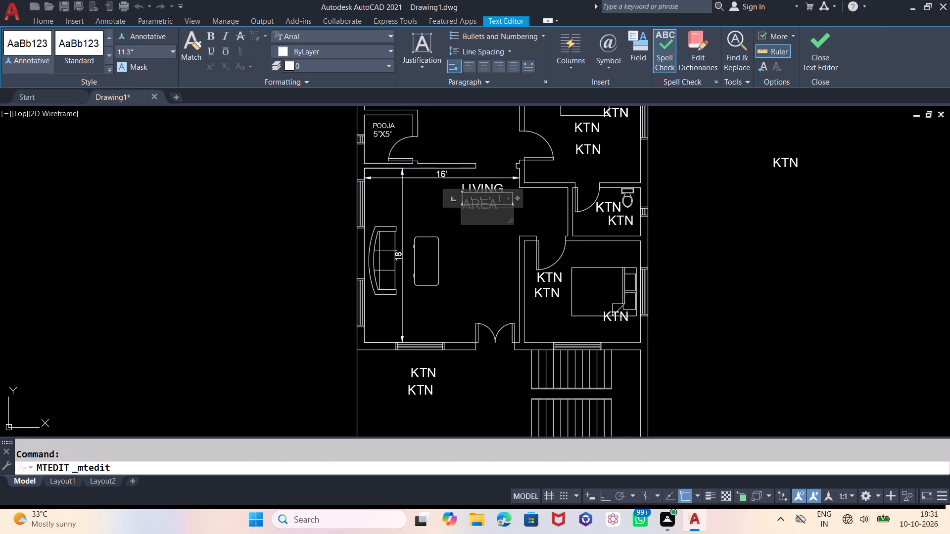
{"action": "type", "text": "16'"}
{"action": "type", "text": "X18'"}
{"action": "left_click", "coordinate": [489, 249]}
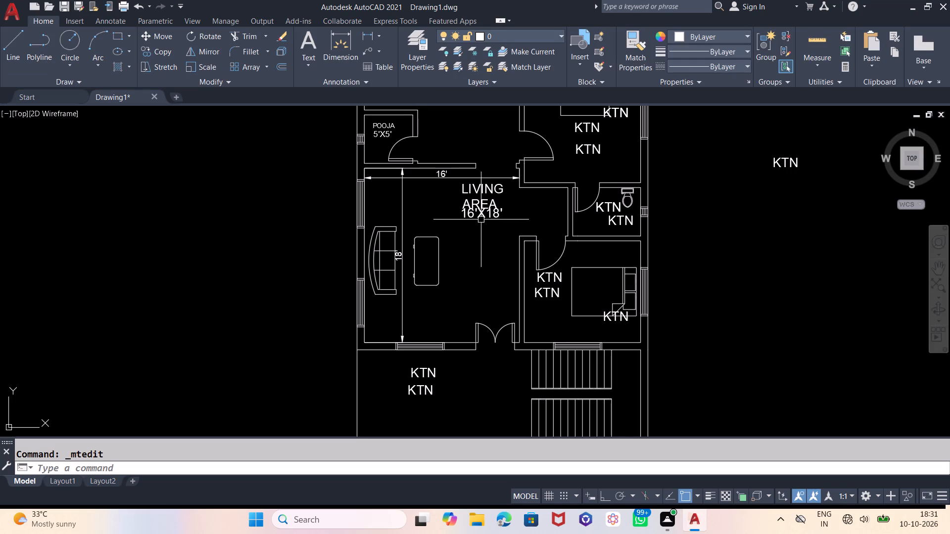
Move the 16'X18' size text south so it sits clear below the LIVING AREA label.
{"action": "left_click", "coordinate": [481, 219]}
{"action": "key", "text": "m"}
{"action": "key", "text": "Return"}
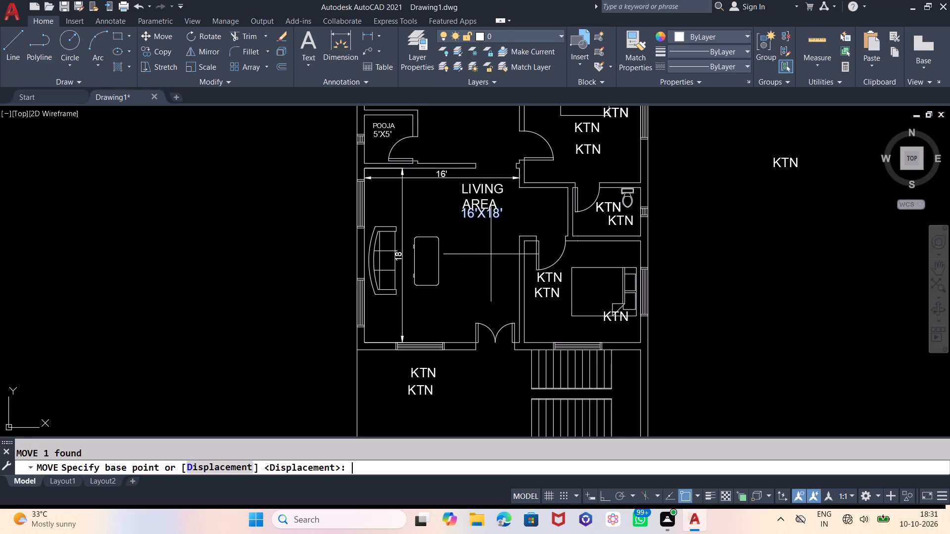
{"action": "left_click", "coordinate": [481, 261]}
{"action": "left_click", "coordinate": [482, 286]}
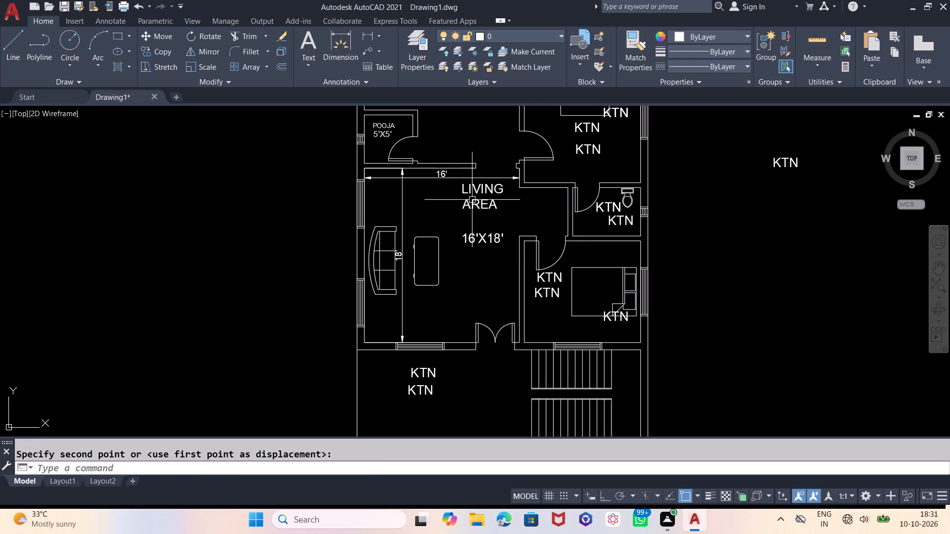
Move the LIVING AREA label slightly south, closer to its 16'X18' size text.
{"action": "left_click", "coordinate": [476, 188]}
{"action": "key", "text": "m"}
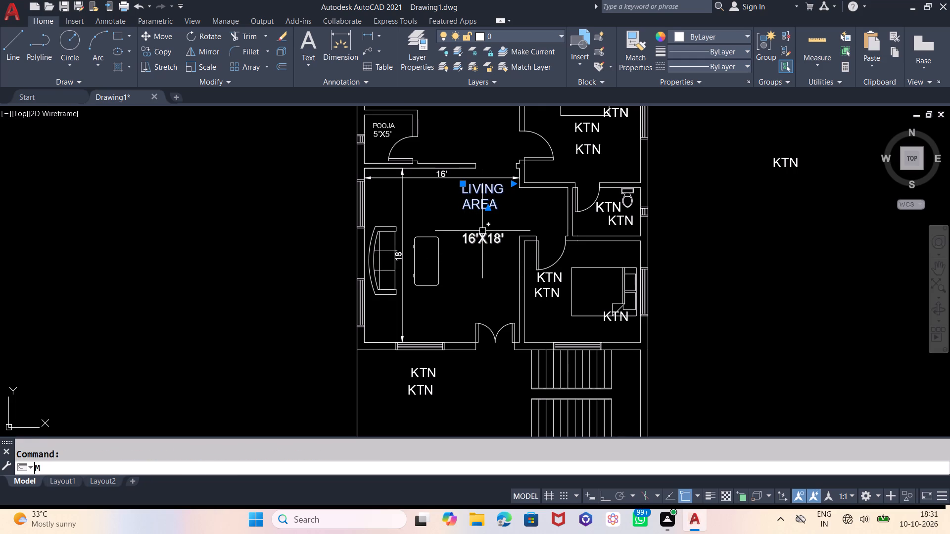
{"action": "key", "text": "Return"}
{"action": "left_click", "coordinate": [431, 204]}
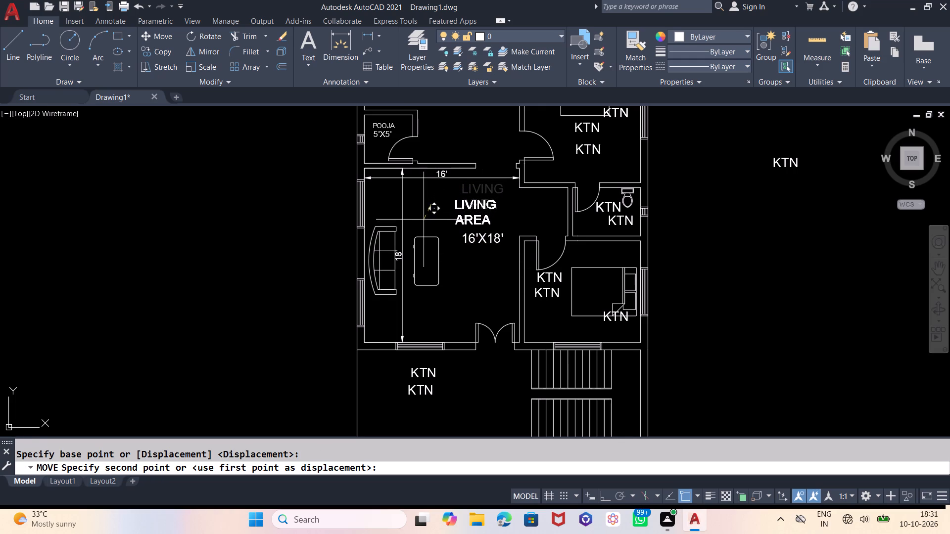
{"action": "left_click", "coordinate": [431, 220]}
Delete the two temporary 16' and 18' dimensions in the living area.
{"action": "scroll", "coordinate": [368, 235], "scroll_direction": "down", "scroll_amount": 1}
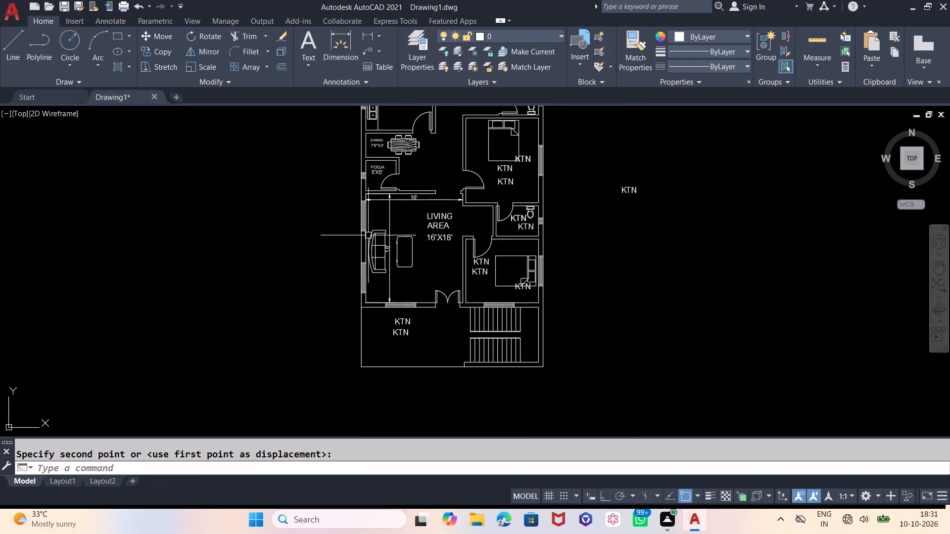
{"action": "scroll", "coordinate": [368, 235], "scroll_direction": "down", "scroll_amount": 1}
{"action": "key", "text": "z"}
{"action": "key", "text": "Return"}
{"action": "key", "text": "e"}
{"action": "key", "text": "Return"}
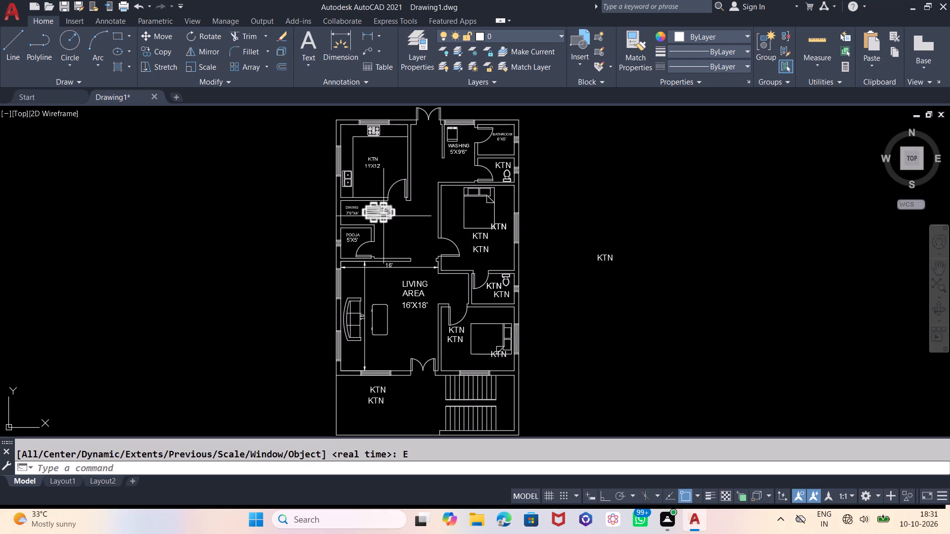
{"action": "left_click", "coordinate": [363, 273]}
{"action": "left_click", "coordinate": [379, 266]}
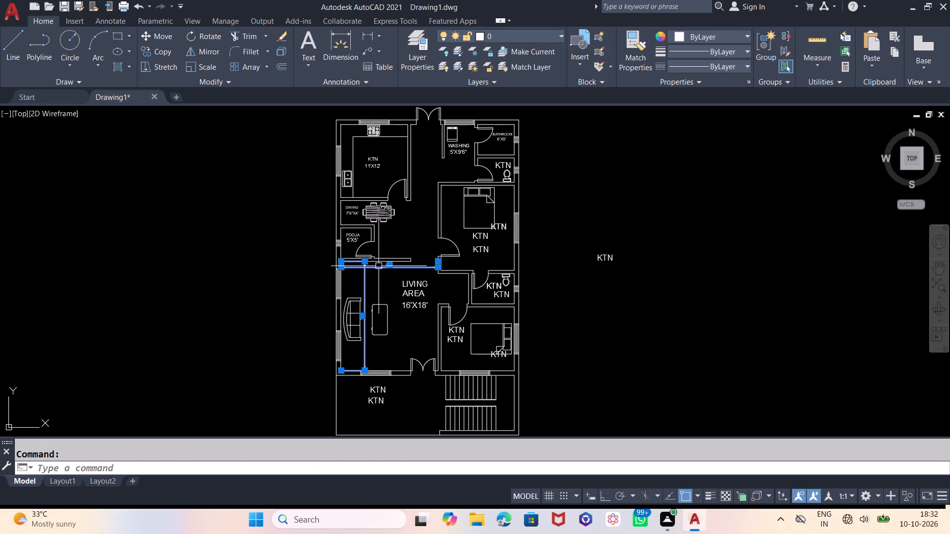
{"action": "key", "text": "Delete"}
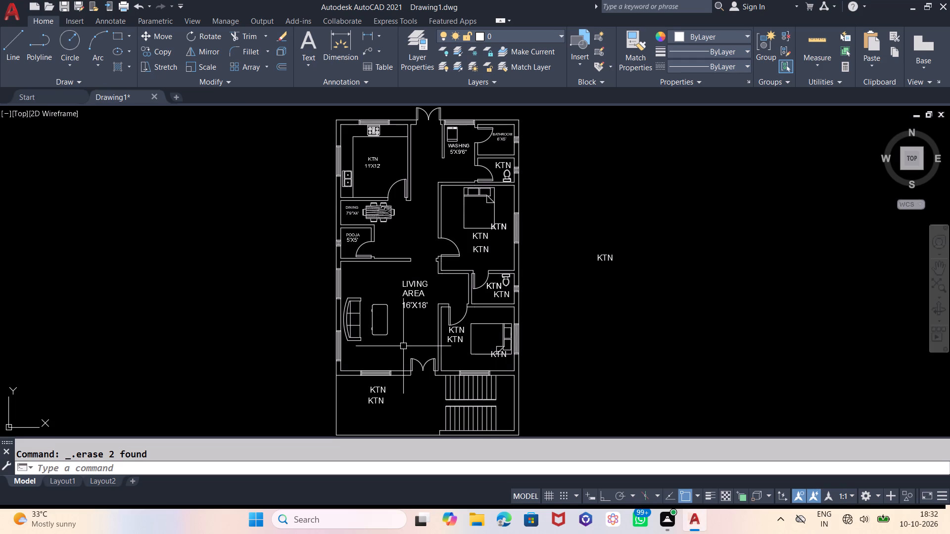
Dimension the toilet room south of BATHROOM along its north side and its east side.
{"action": "left_click", "coordinate": [330, 27]}
{"action": "left_click", "coordinate": [335, 35]}
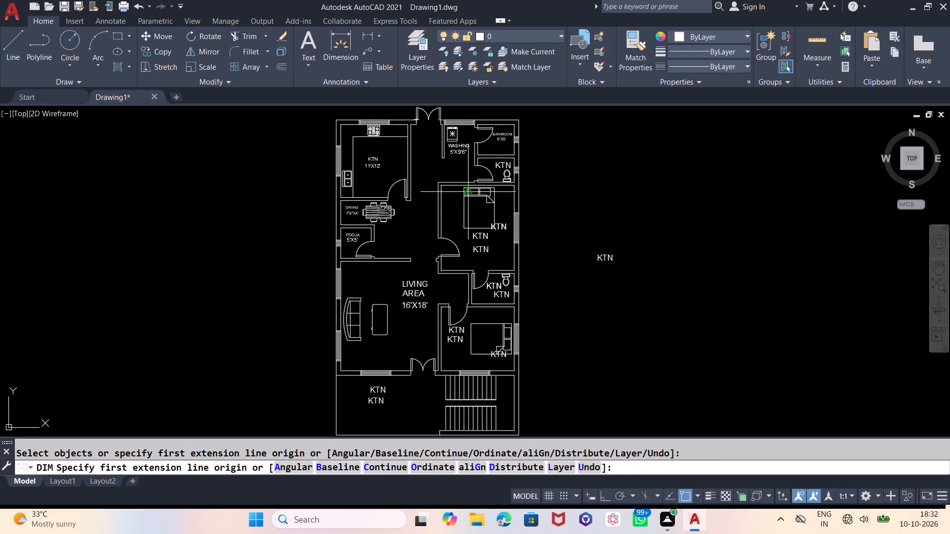
{"action": "middle_click_drag", "start_coordinate": [469, 185], "coordinate": [465, 205]}
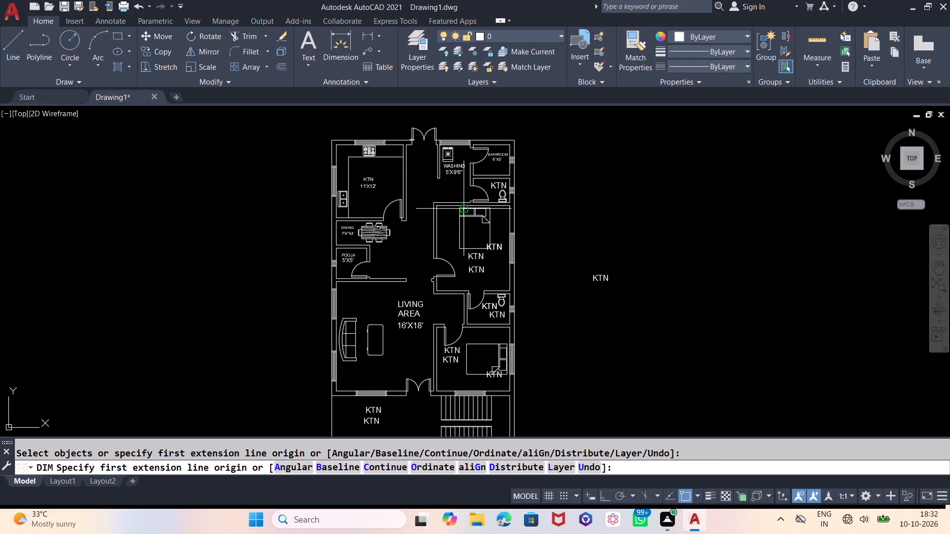
{"action": "scroll", "coordinate": [475, 163], "scroll_direction": "up", "scroll_amount": 2}
{"action": "left_click", "coordinate": [470, 202]}
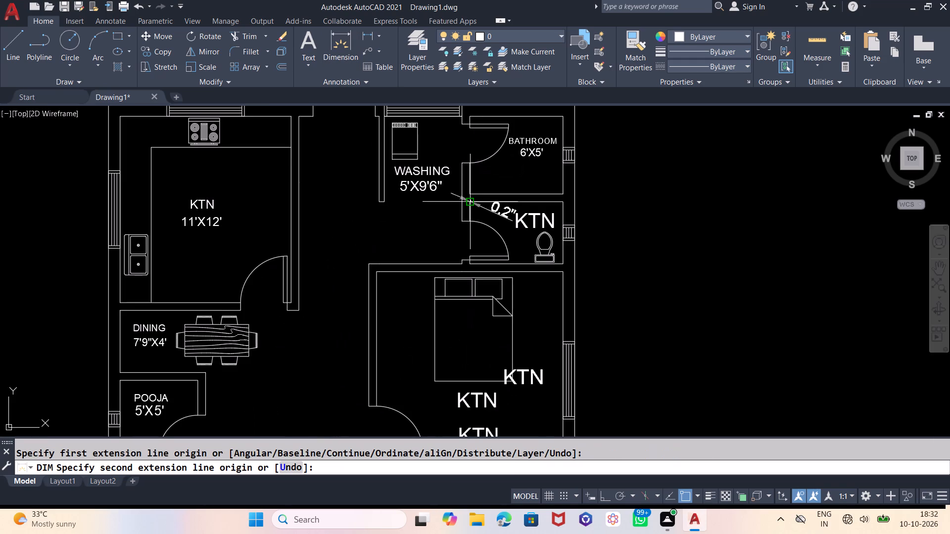
{"action": "left_click", "coordinate": [560, 204]}
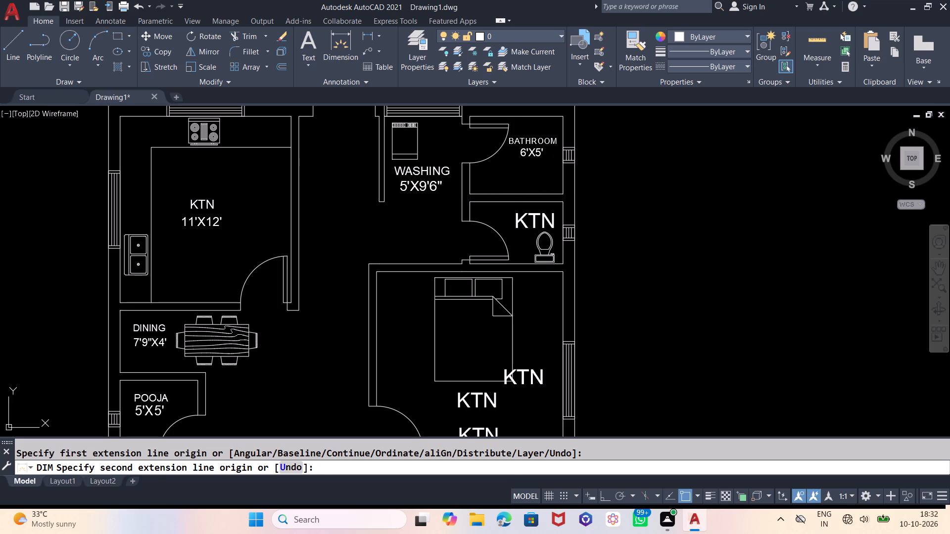
{"action": "left_click", "coordinate": [561, 198]}
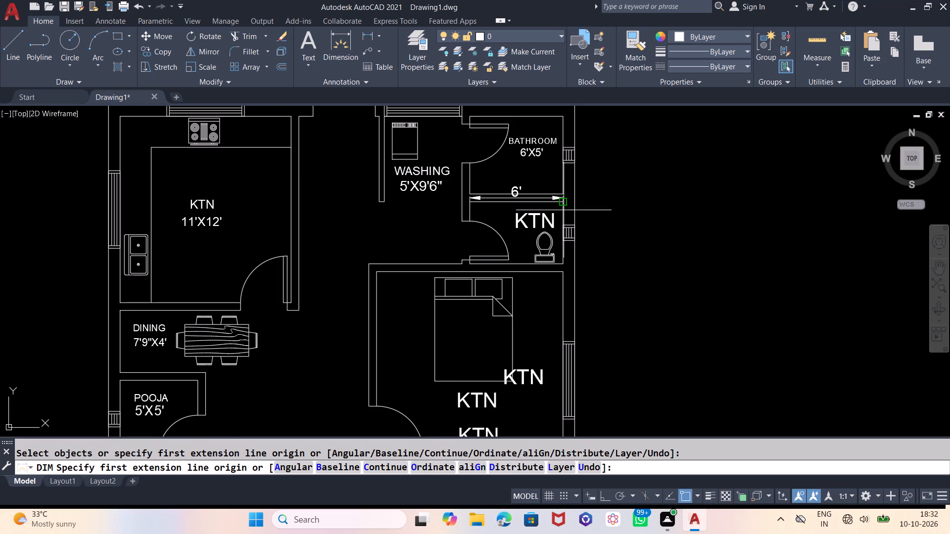
{"action": "scroll", "coordinate": [564, 209], "scroll_direction": "up", "scroll_amount": 1}
{"action": "left_click", "coordinate": [562, 199]}
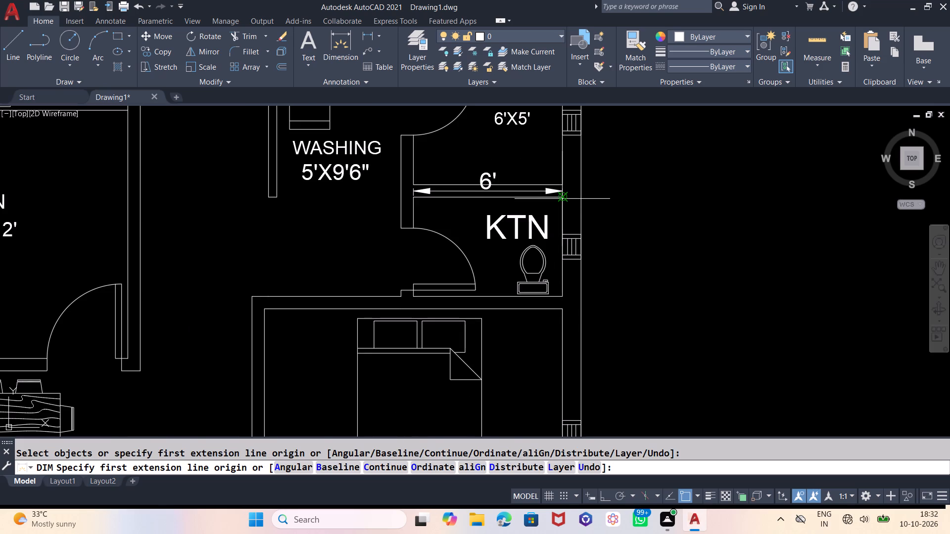
{"action": "left_click", "coordinate": [563, 296]}
{"action": "left_click", "coordinate": [609, 293]}
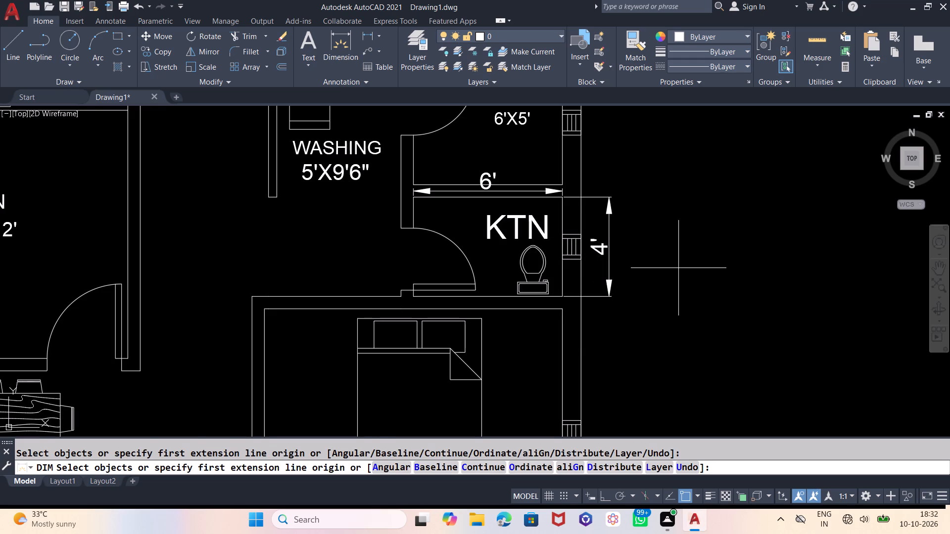
{"action": "key", "text": "Escape"}
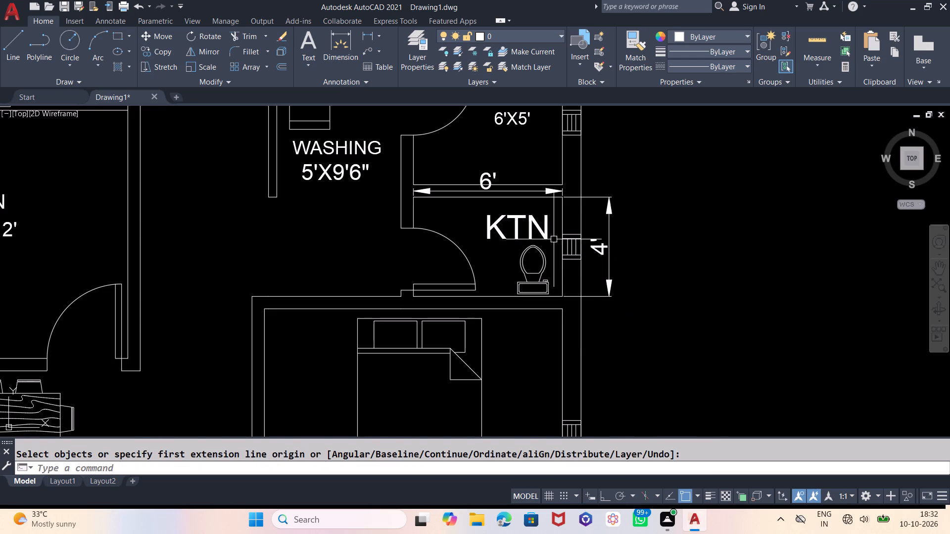
Replace the KTN placeholder text in the small room south of the bathroom with TOILET.
{"action": "double_click", "coordinate": [549, 229]}
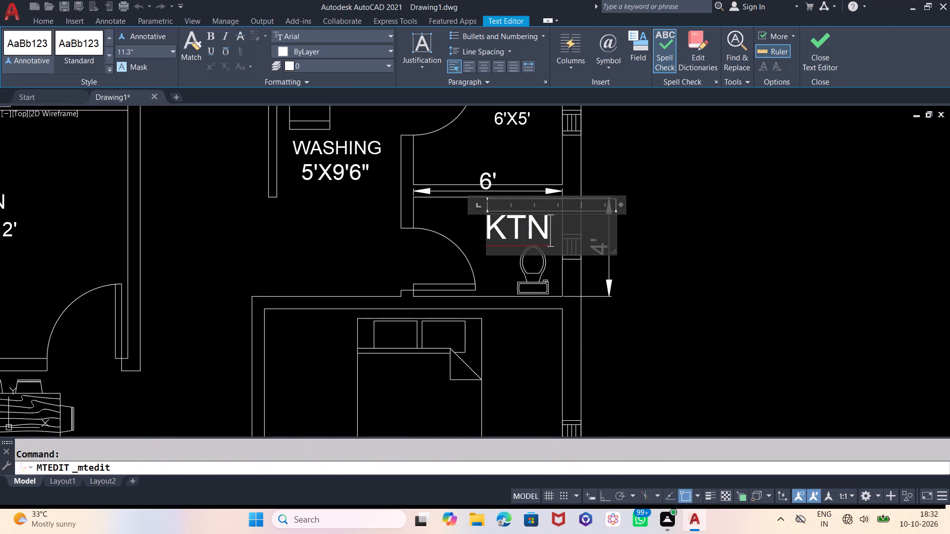
{"action": "key", "text": "BackSpace"}
{"action": "key", "text": "BackSpace"}
{"action": "key", "text": "BackSpace"}
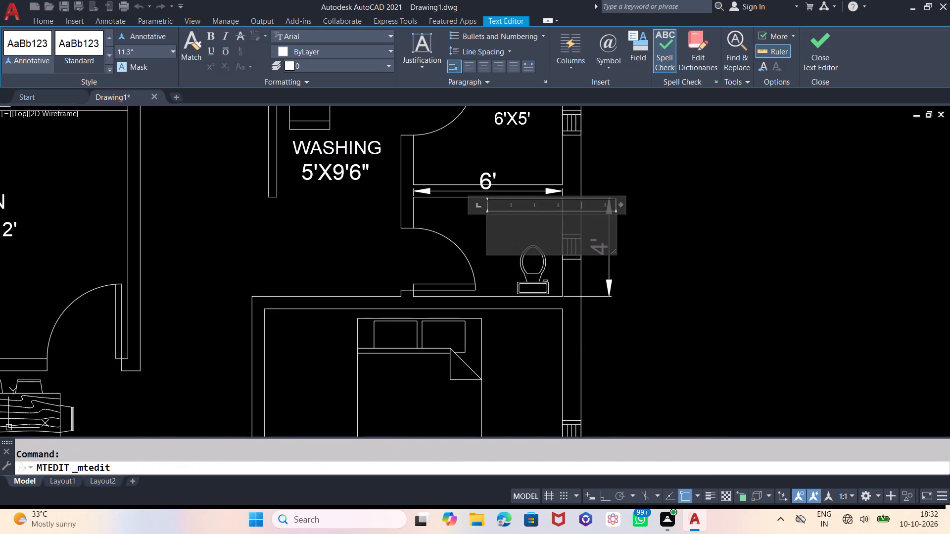
{"action": "type", "text": "TOIL"}
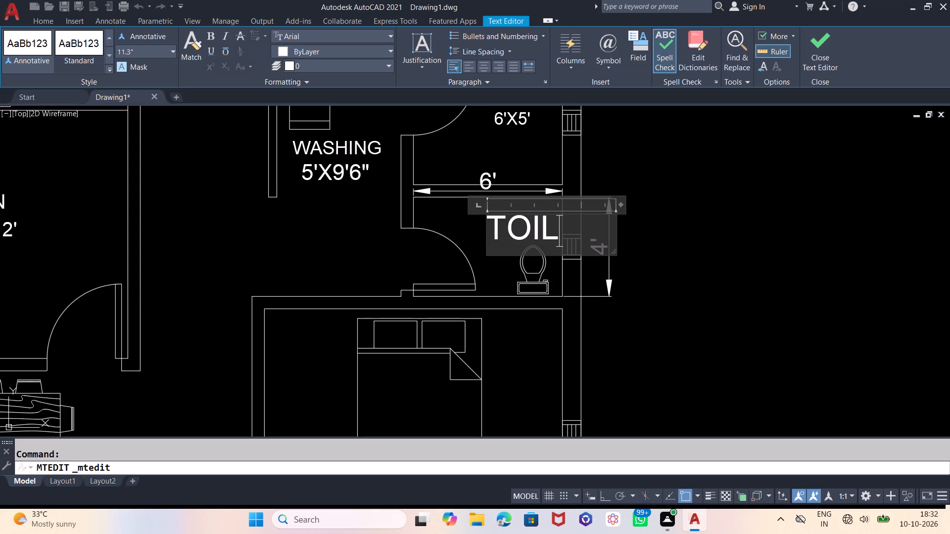
{"action": "type", "text": "ET"}
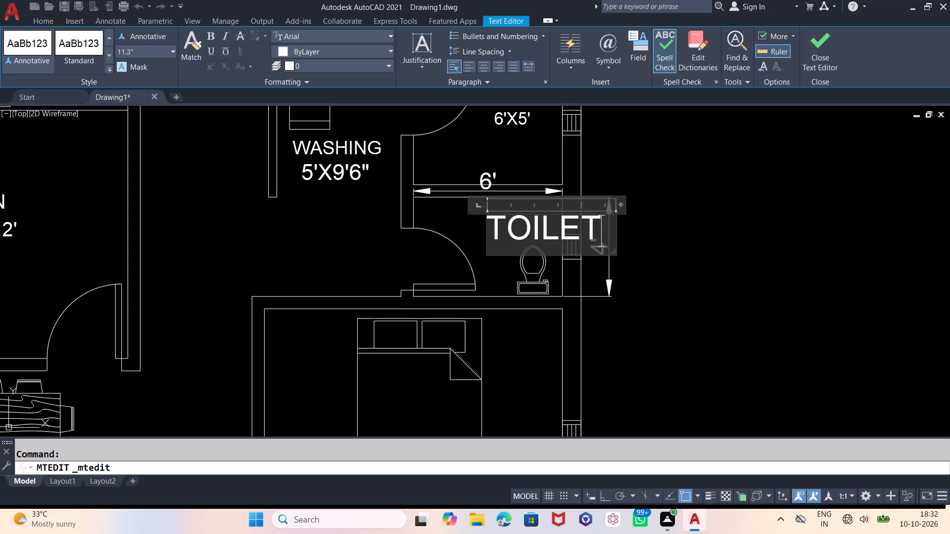
{"action": "left_click", "coordinate": [708, 222]}
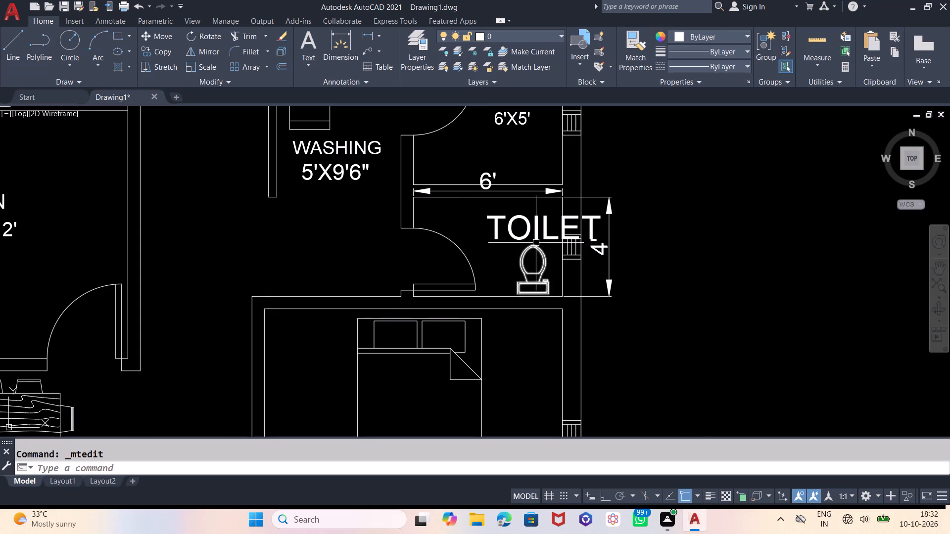
Scale the TOILET label down to a text height of about 4.5" so it fits inside the room.
{"action": "left_click", "coordinate": [535, 240]}
{"action": "type", "text": "SC"}
{"action": "key", "text": "Return"}
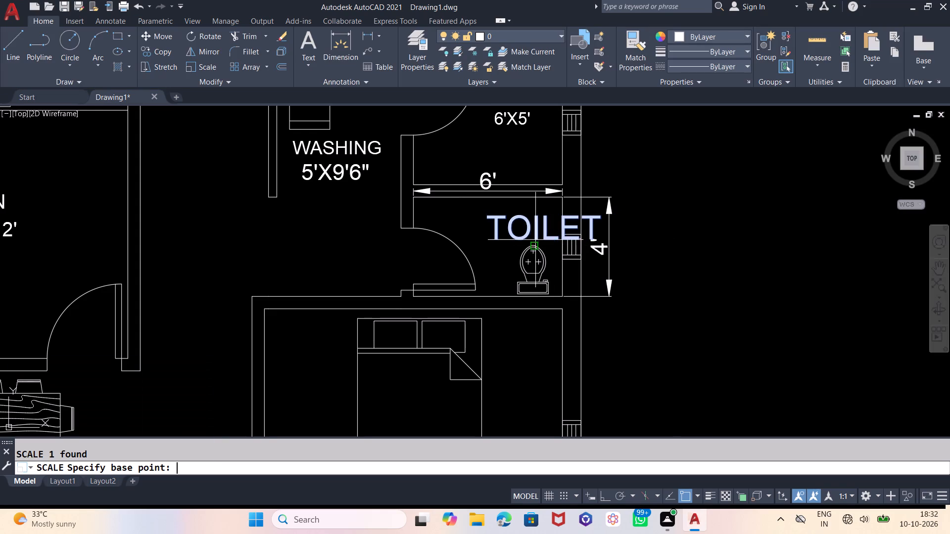
{"action": "left_click", "coordinate": [449, 213]}
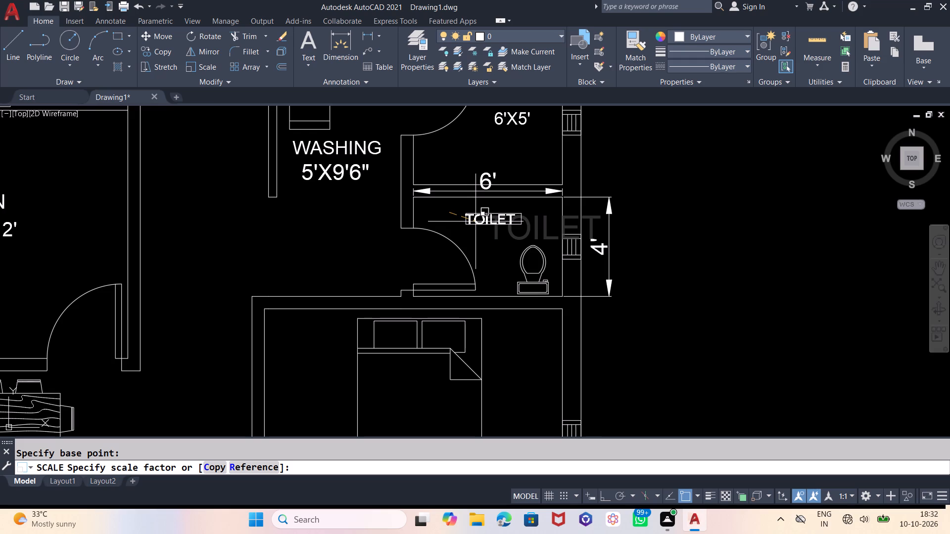
{"action": "left_click", "coordinate": [474, 220]}
Copy the TOILET label to a spot just south of the original, beside the toilet fixture.
{"action": "left_click", "coordinate": [482, 223]}
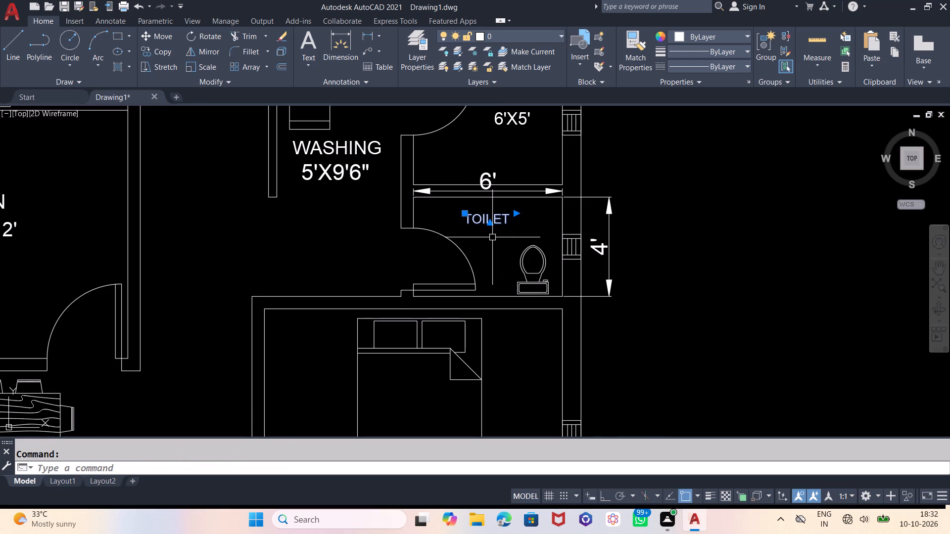
{"action": "type", "text": "CP"}
{"action": "key", "text": "Return"}
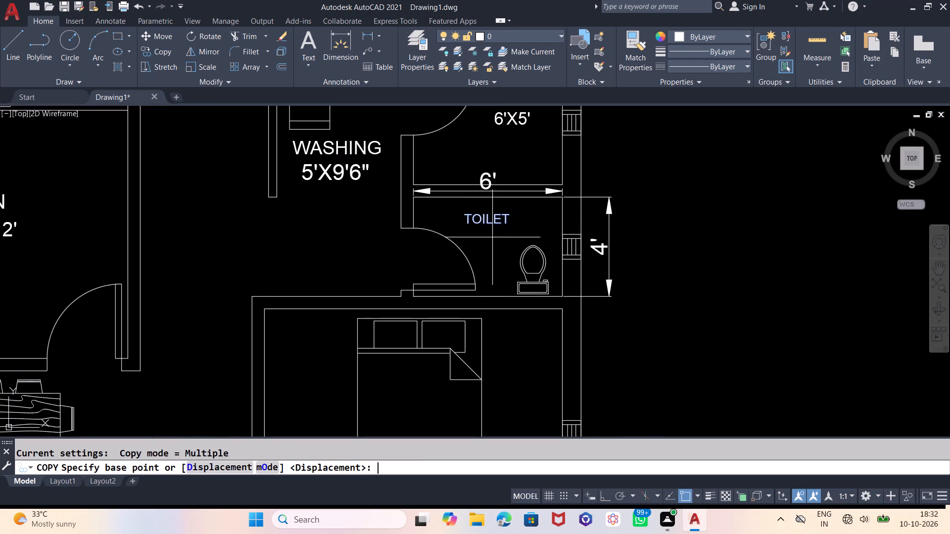
{"action": "left_click", "coordinate": [492, 237]}
{"action": "left_click", "coordinate": [495, 262]}
{"action": "key", "text": "Escape"}
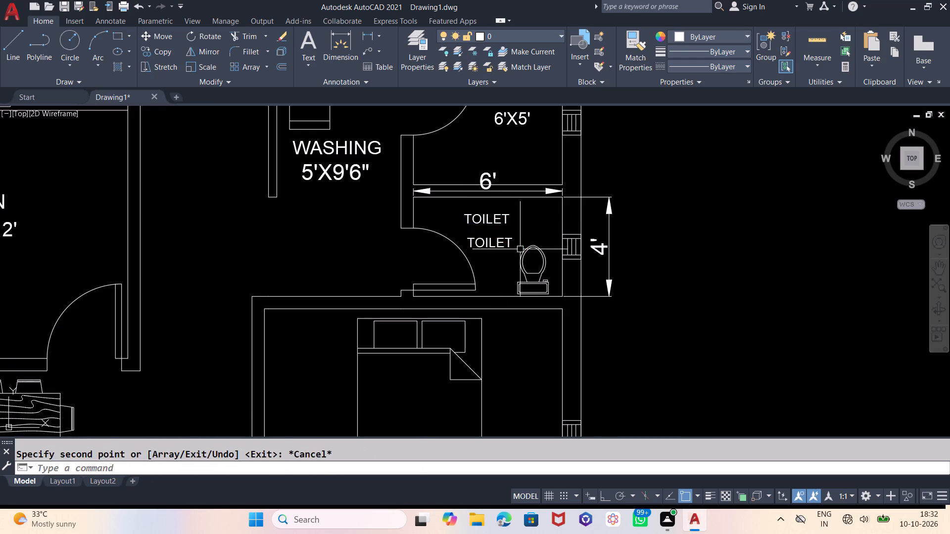
Move the upper TOILET label slightly north, towards the room's north wall and aligned above its copy.
{"action": "left_click", "coordinate": [484, 221]}
{"action": "key", "text": "m"}
{"action": "key", "text": "Return"}
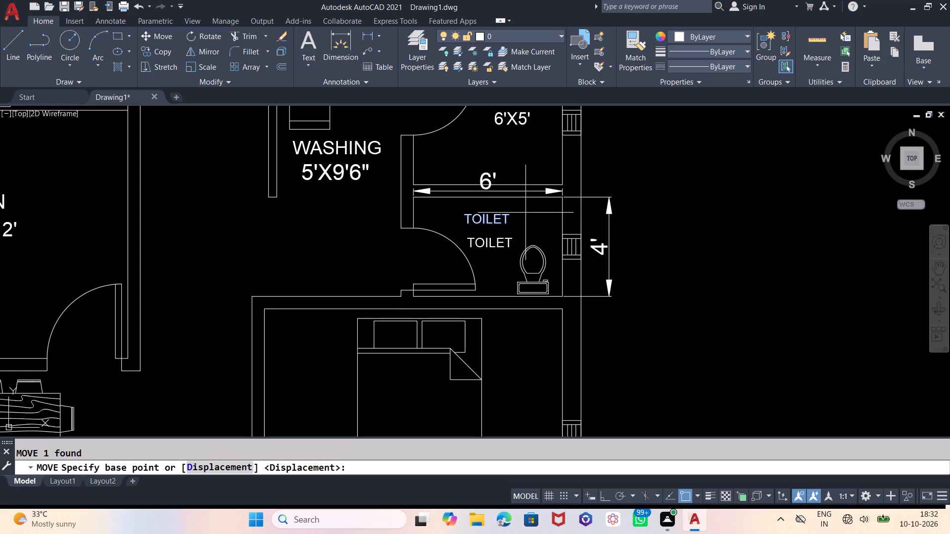
{"action": "left_click", "coordinate": [547, 227]}
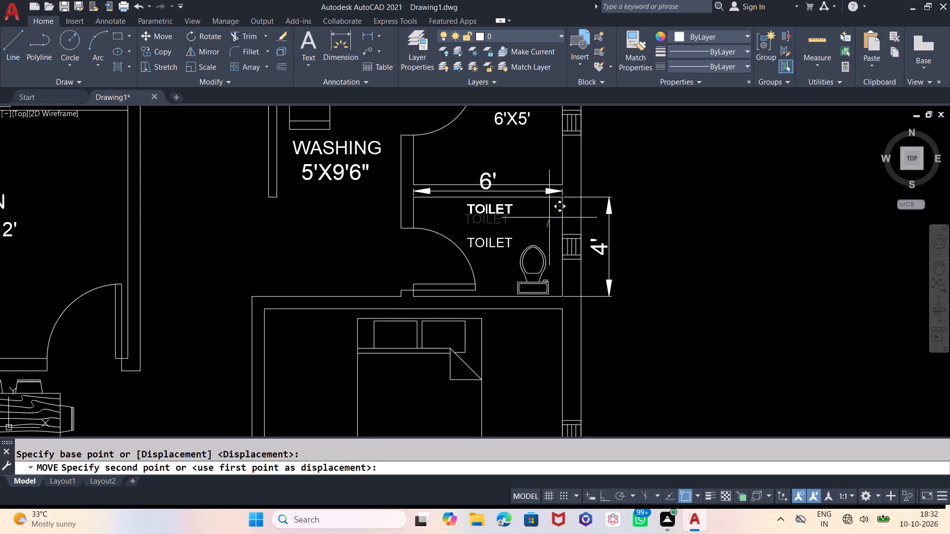
{"action": "left_click", "coordinate": [549, 218]}
Change the lower TOILET copy's text to the room size 6'X4'.
{"action": "double_click", "coordinate": [508, 240]}
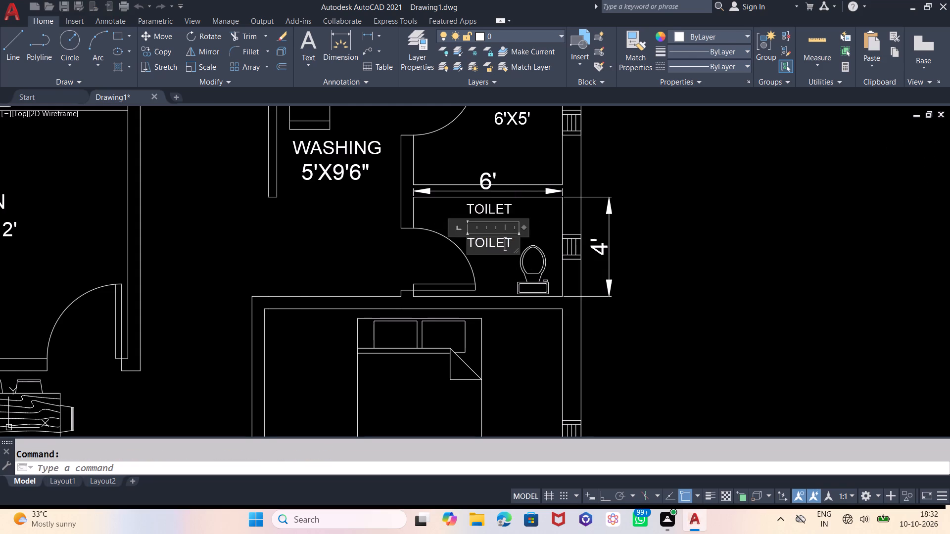
{"action": "key", "text": "BackSpace"}
{"action": "key", "text": "BackSpace"}
{"action": "key", "text": "BackSpace"}
{"action": "key", "text": "BackSpace"}
{"action": "key", "text": "BackSpace"}
{"action": "key", "text": "BackSpace"}
{"action": "key", "text": "BackSpace"}
{"action": "key", "text": "BackSpace"}
{"action": "key", "text": "BackSpace"}
{"action": "key", "text": "BackSpace"}
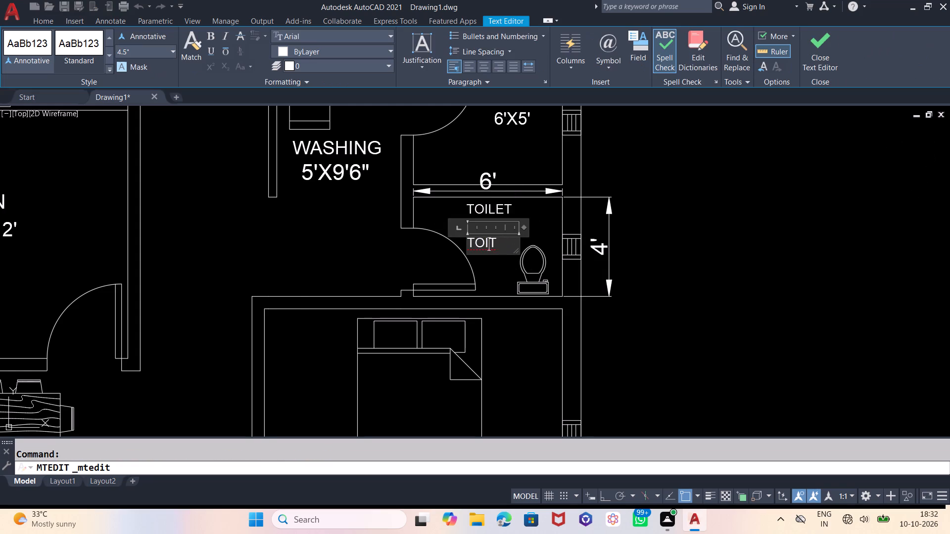
{"action": "key", "text": "Right"}
{"action": "key", "text": "BackSpace"}
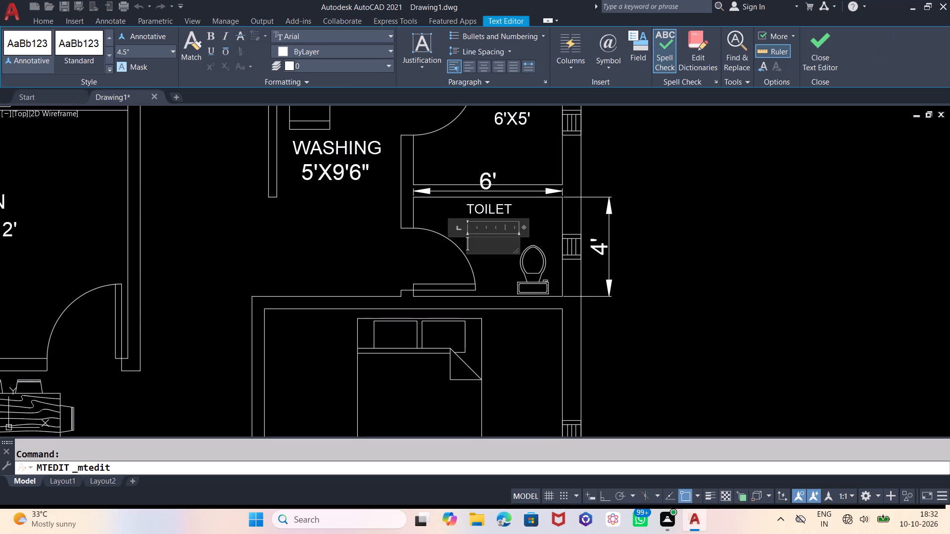
{"action": "type", "text": "6'"}
{"action": "key", "text": "x"}
{"action": "type", "text": "4'"}
{"action": "left_click", "coordinate": [527, 335]}
Move the 6'X4' size text north-east so it sits centred close below the TOILET label.
{"action": "left_click", "coordinate": [488, 247]}
{"action": "key", "text": "m"}
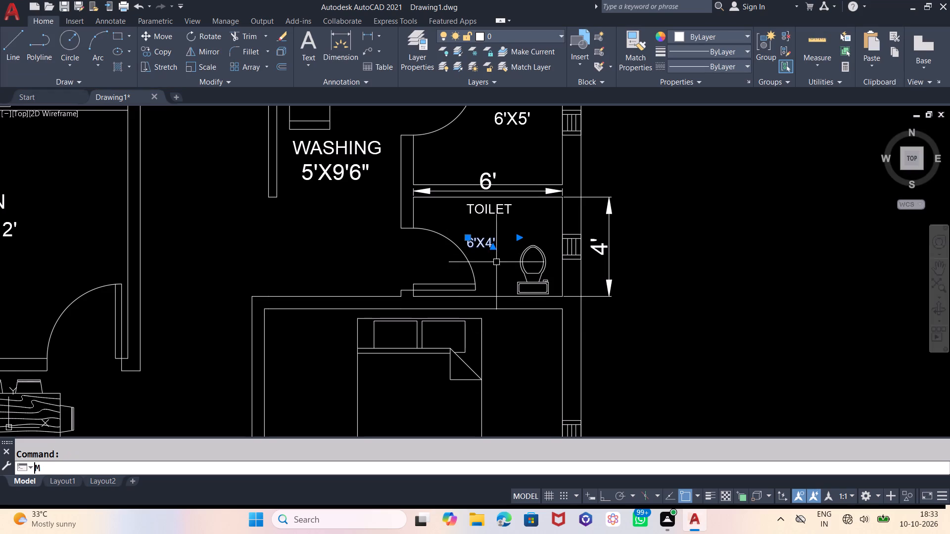
{"action": "key", "text": "Return"}
{"action": "left_click", "coordinate": [490, 266]}
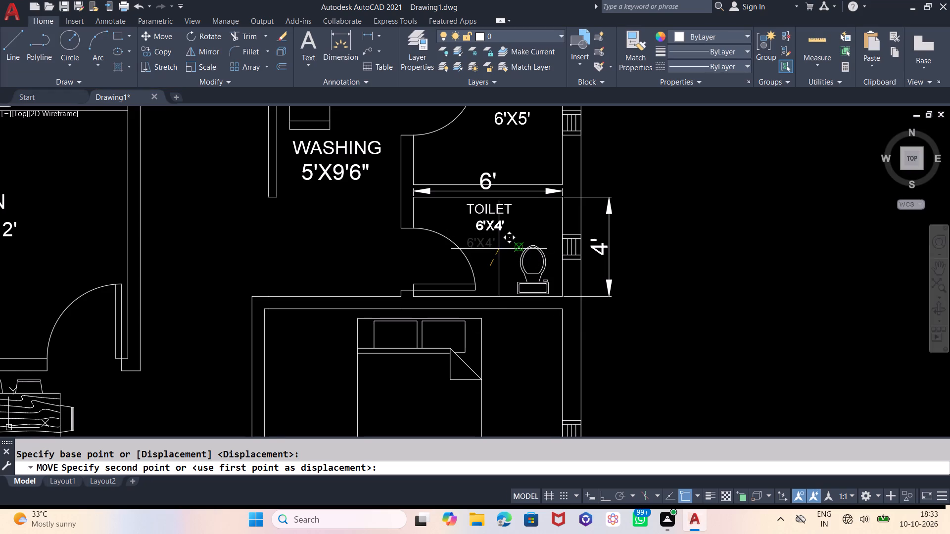
{"action": "scroll", "coordinate": [499, 251], "scroll_direction": "up", "scroll_amount": 2}
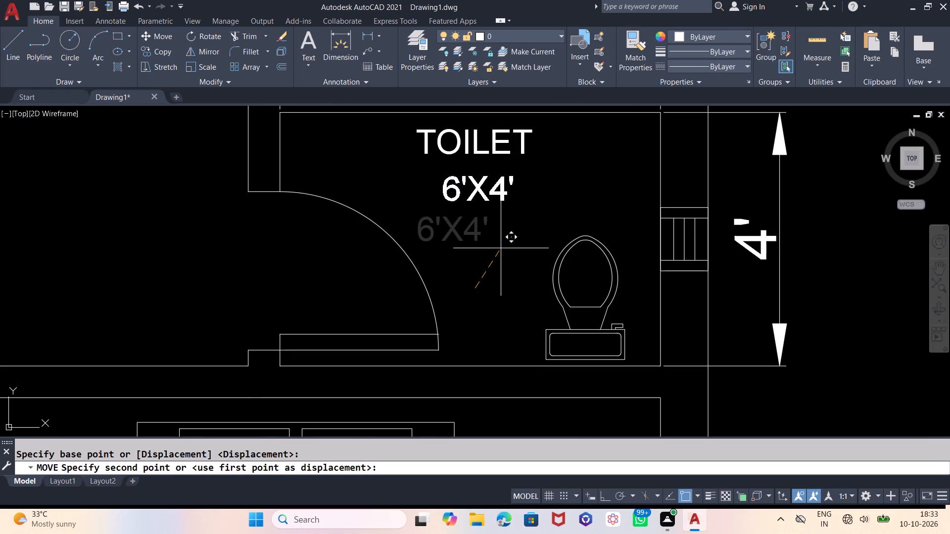
{"action": "left_click", "coordinate": [501, 248]}
Delete the two temporary 6' and 4' dimensions around the toilet room.
{"action": "scroll", "coordinate": [549, 318], "scroll_direction": "down", "scroll_amount": 1}
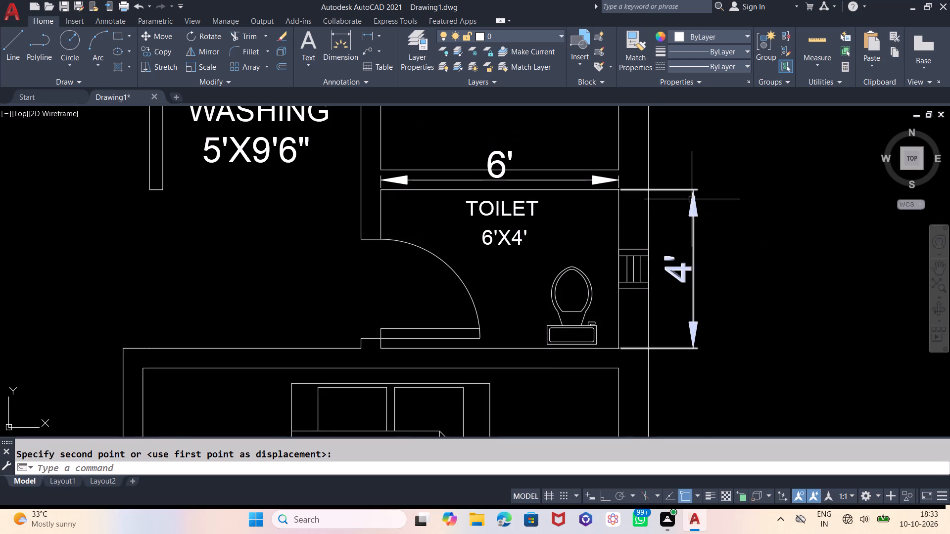
{"action": "left_click", "coordinate": [692, 198]}
{"action": "left_click", "coordinate": [497, 171]}
{"action": "key", "text": "Delete"}
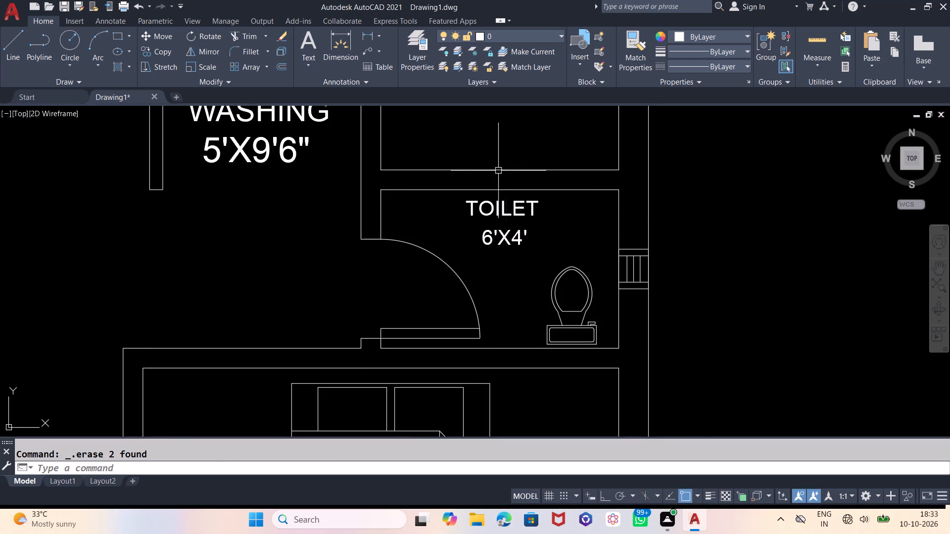
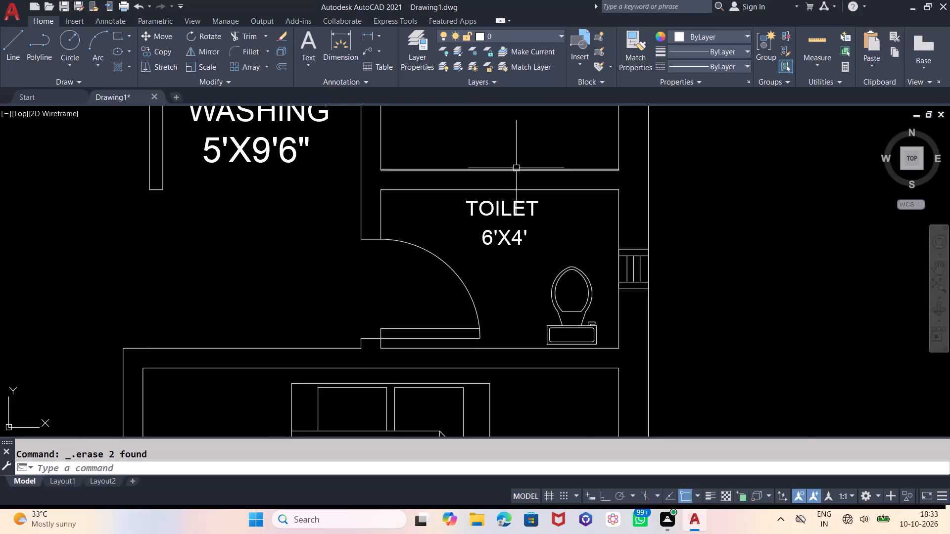
Delete the extra KTN placeholder and its stacked duplicate at the bed's south-east corner in the bedroom south of the toilet.
{"action": "scroll", "coordinate": [517, 168], "scroll_direction": "down", "scroll_amount": 1}
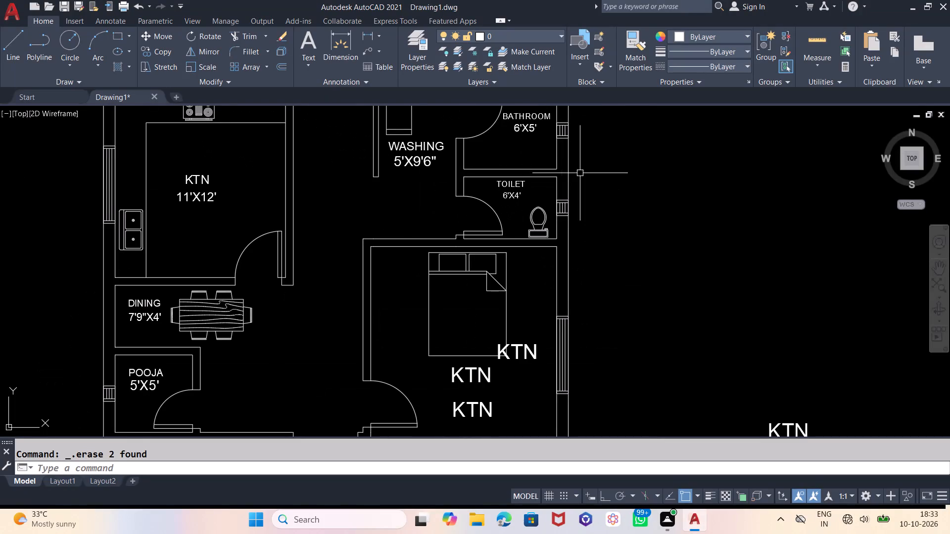
{"action": "scroll", "coordinate": [584, 180], "scroll_direction": "down", "scroll_amount": 1}
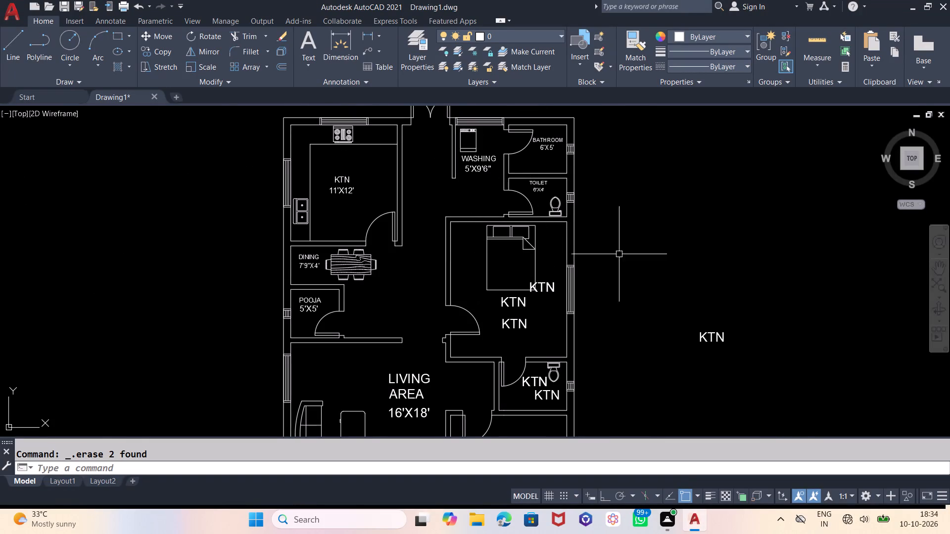
{"action": "middle_click_drag", "start_coordinate": [609, 329], "coordinate": [607, 308]}
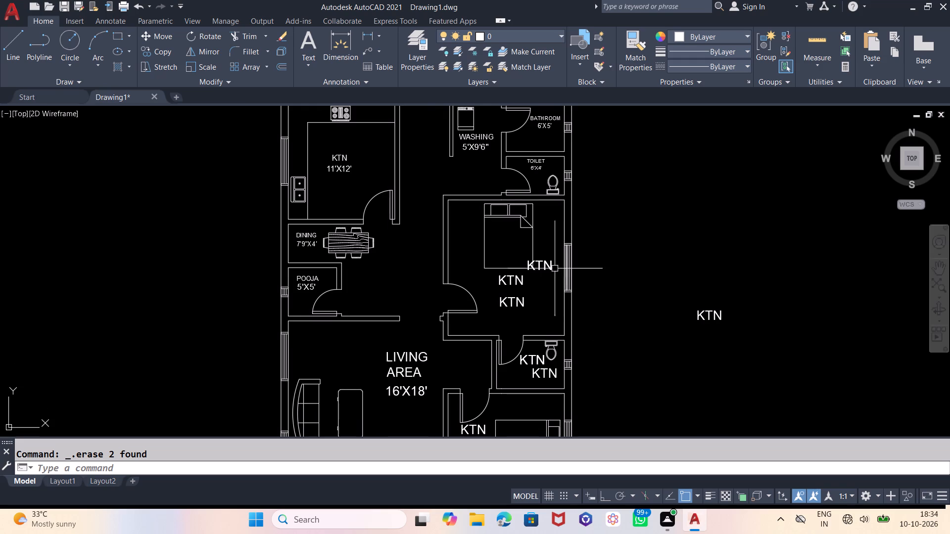
{"action": "left_click", "coordinate": [544, 264]}
{"action": "key", "text": "Delete"}
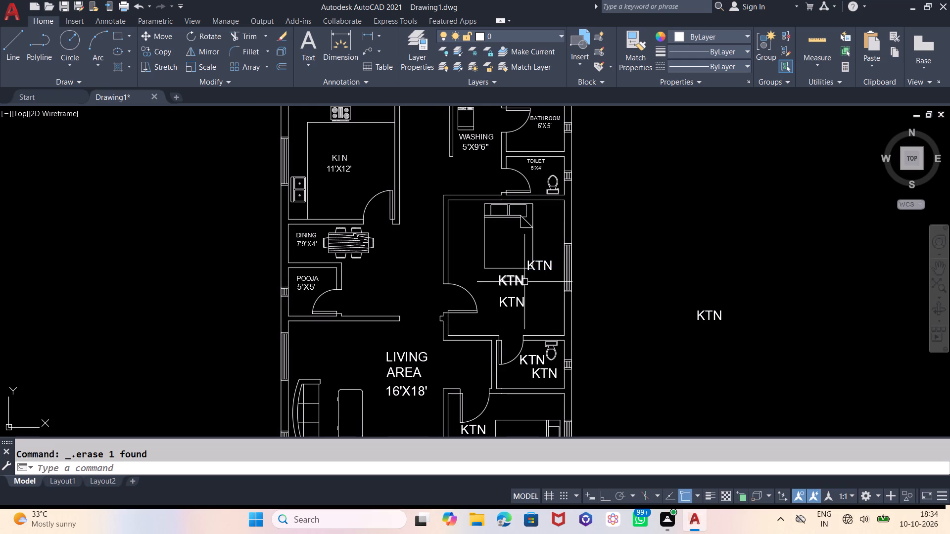
{"action": "left_click", "coordinate": [535, 265]}
{"action": "key", "text": "Delete"}
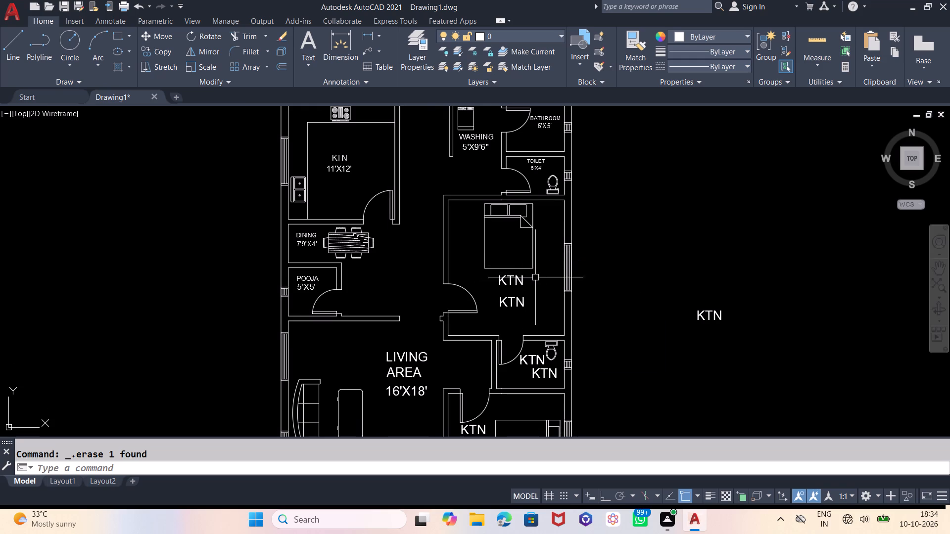
Change the upper of the two remaining KTN placeholders in this bedroom to MBR.
{"action": "double_click", "coordinate": [522, 280]}
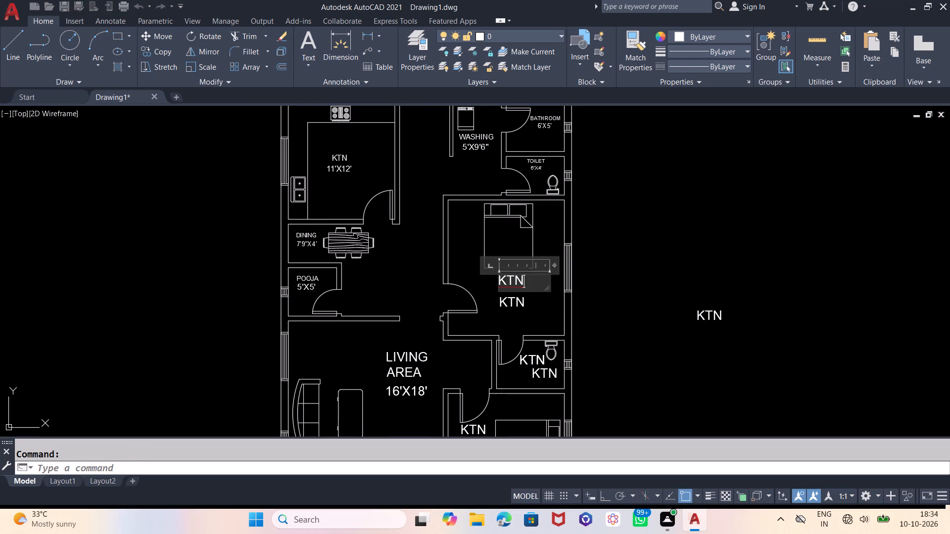
{"action": "key", "text": "BackSpace"}
{"action": "key", "text": "BackSpace"}
{"action": "key", "text": "BackSpace"}
{"action": "type", "text": "MBR"}
{"action": "left_click", "coordinate": [537, 303]}
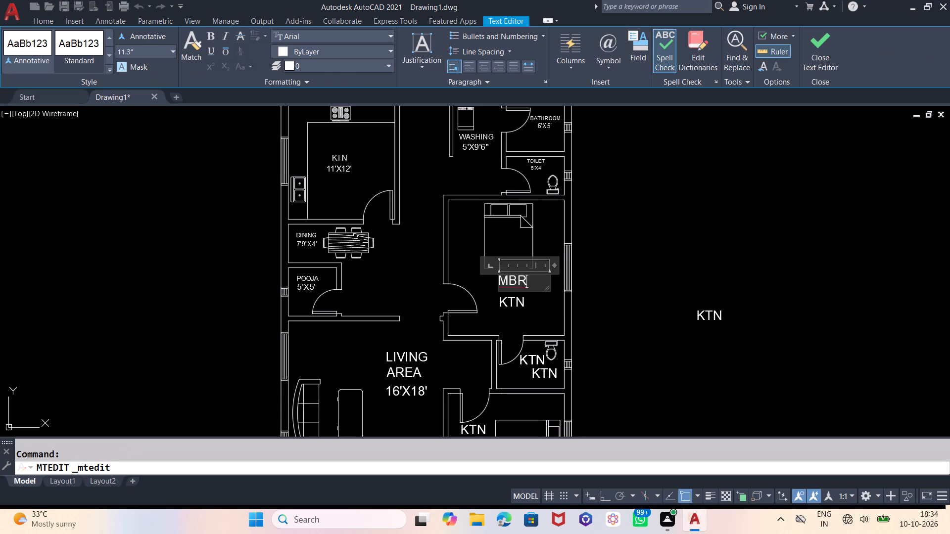
Dimension the MBR room's inside width along its north wall, placing the dimension line across the lower part of the bed.
{"action": "left_click", "coordinate": [342, 43]}
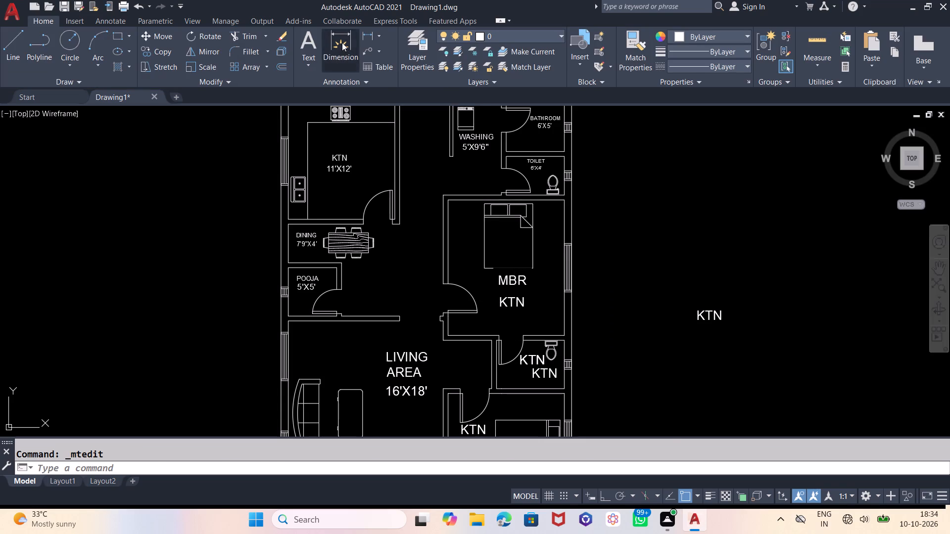
{"action": "middle_click_drag", "start_coordinate": [514, 236], "coordinate": [529, 247]}
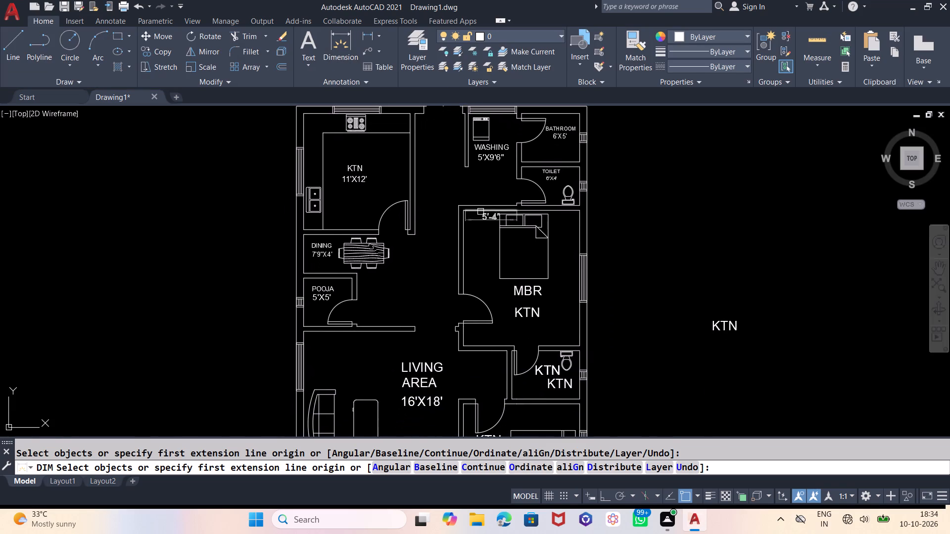
{"action": "scroll", "coordinate": [463, 207], "scroll_direction": "up", "scroll_amount": 2}
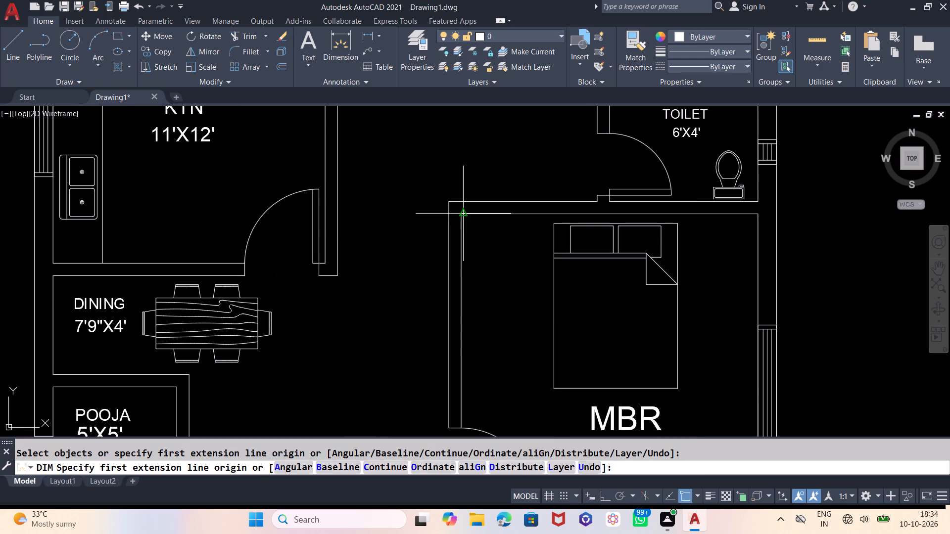
{"action": "scroll", "coordinate": [461, 218], "scroll_direction": "up", "scroll_amount": 2}
{"action": "left_click", "coordinate": [461, 206]}
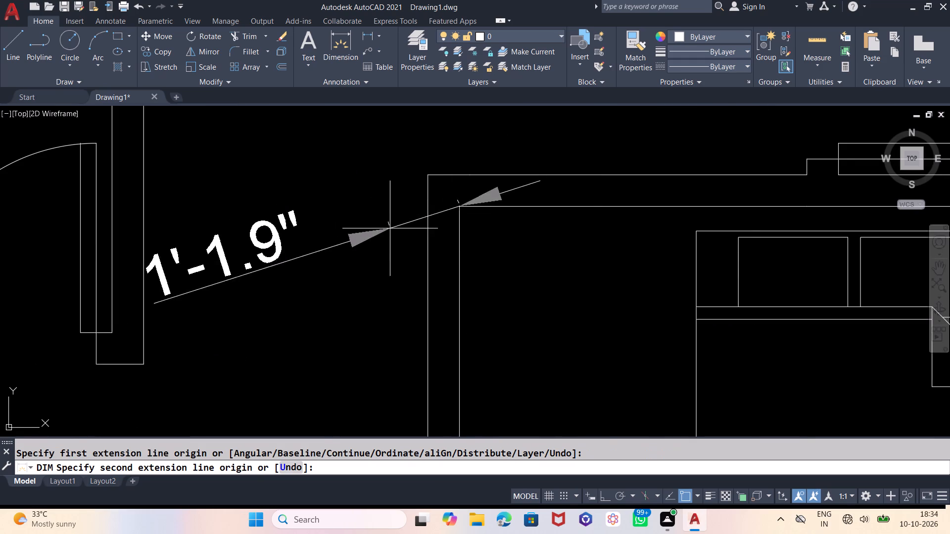
{"action": "scroll", "coordinate": [387, 230], "scroll_direction": "down", "scroll_amount": 1}
{"action": "scroll", "coordinate": [465, 232], "scroll_direction": "down", "scroll_amount": 1}
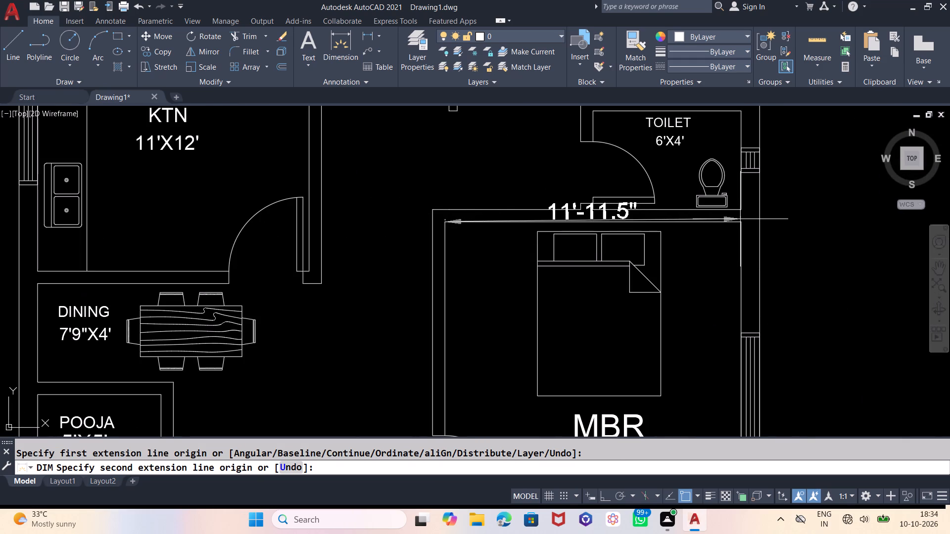
{"action": "left_click", "coordinate": [740, 221]}
{"action": "scroll", "coordinate": [762, 275], "scroll_direction": "down", "scroll_amount": 1}
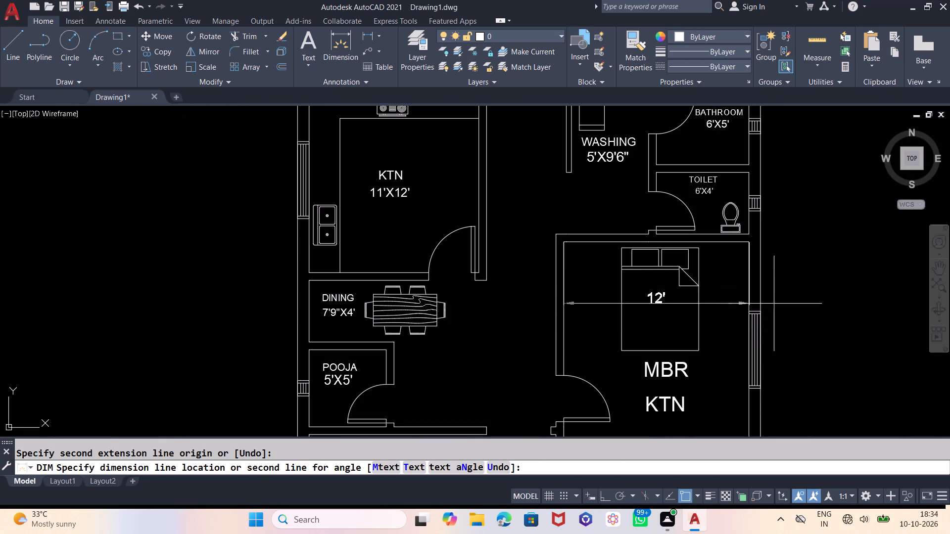
{"action": "left_click", "coordinate": [785, 332]}
Dimension the MBR room's inside north-south length along its east wall, placing the dimension line inside the room east of the bed.
{"action": "scroll", "coordinate": [667, 193], "scroll_direction": "down", "scroll_amount": 1}
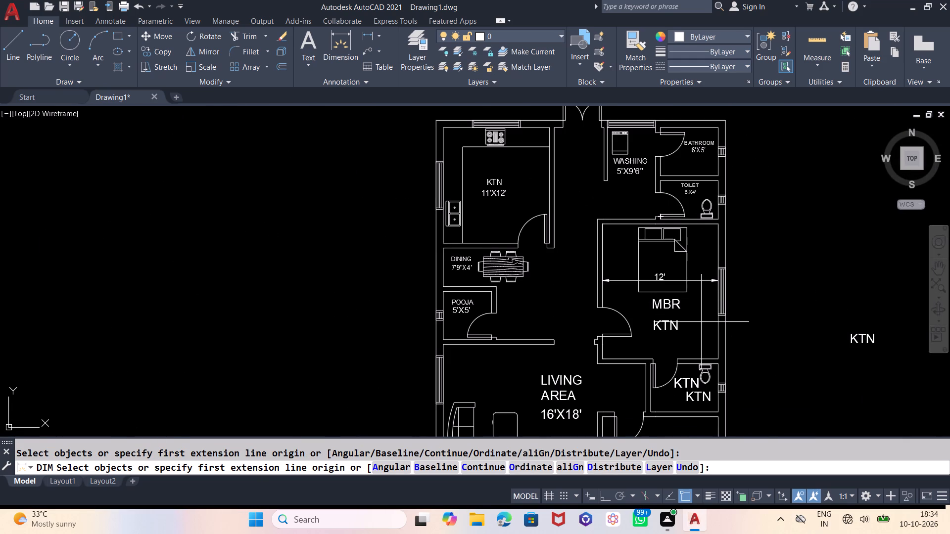
{"action": "left_click", "coordinate": [331, 37]}
{"action": "scroll", "coordinate": [721, 225], "scroll_direction": "up", "scroll_amount": 2}
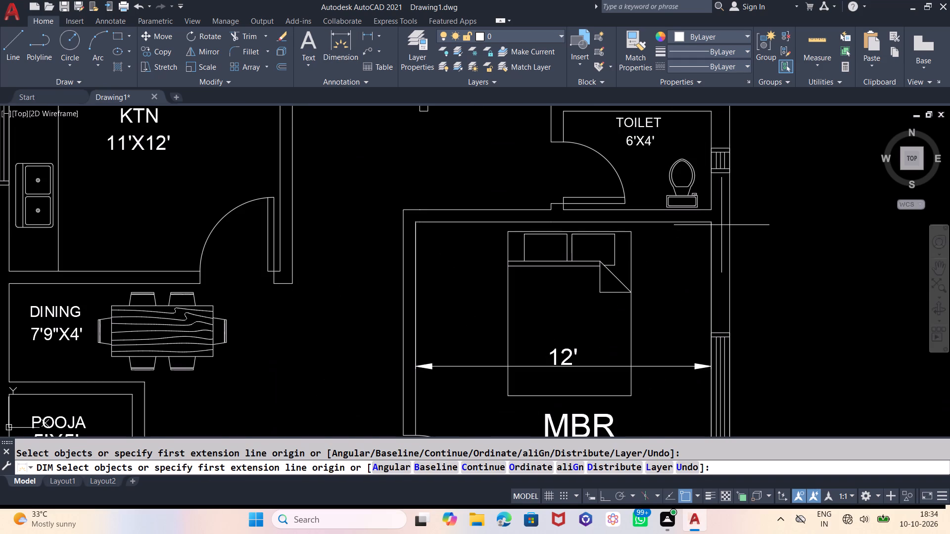
{"action": "left_click", "coordinate": [711, 222]}
{"action": "scroll", "coordinate": [712, 174], "scroll_direction": "down", "scroll_amount": 1}
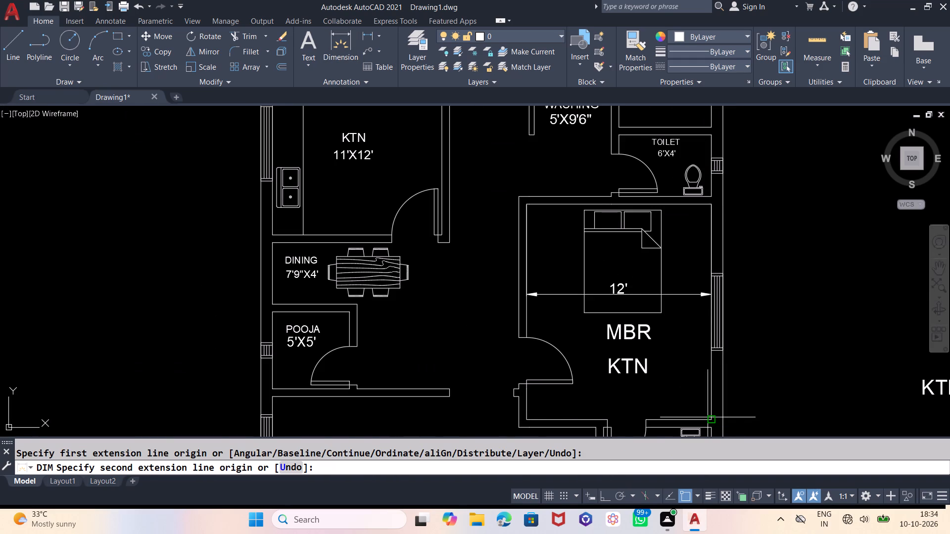
{"action": "left_click", "coordinate": [711, 418]}
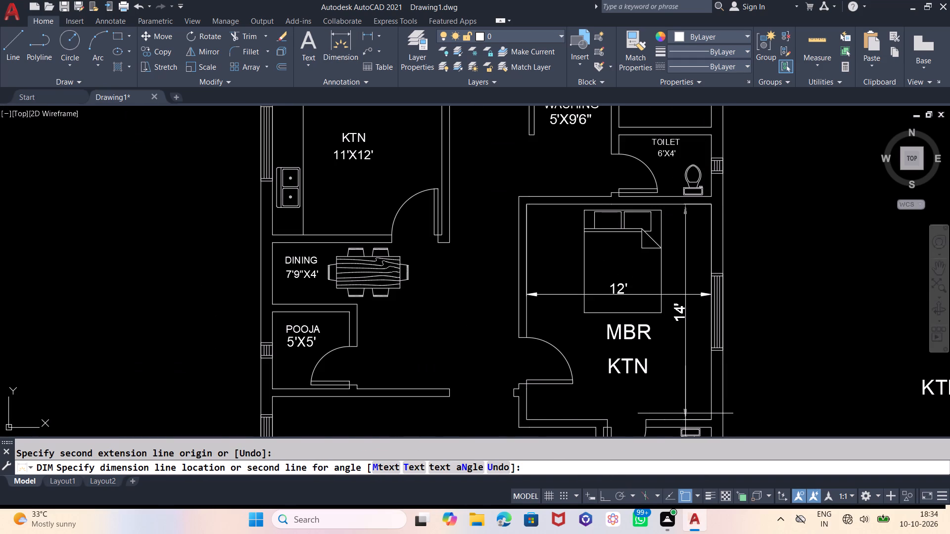
{"action": "left_click", "coordinate": [685, 389]}
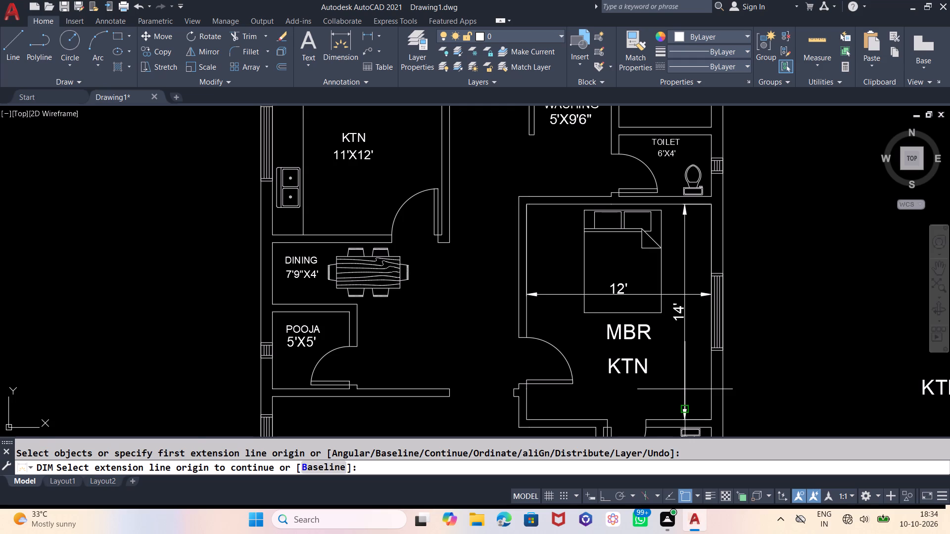
{"action": "double_click", "coordinate": [646, 364]}
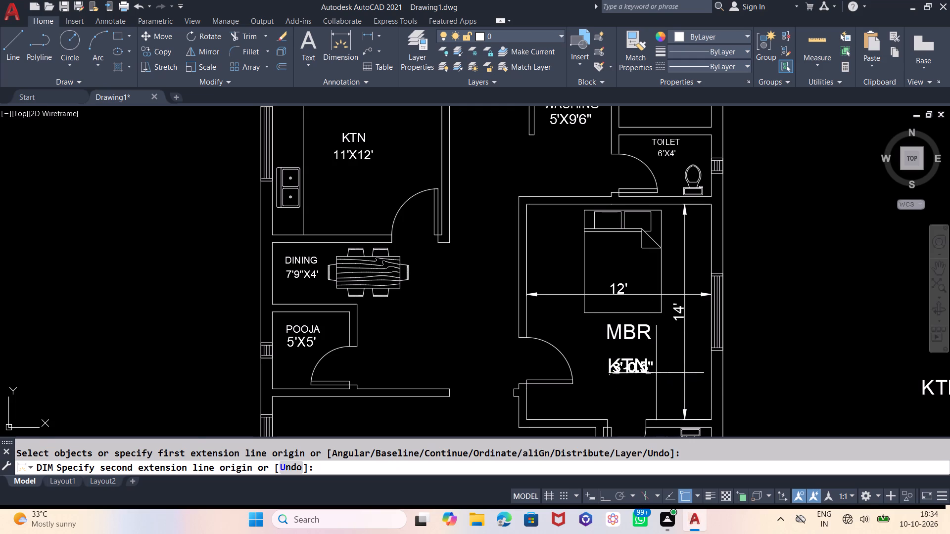
{"action": "key", "text": "Escape"}
Change the KTN placeholder below the MBR label to the room size 12'X14'.
{"action": "double_click", "coordinate": [649, 365]}
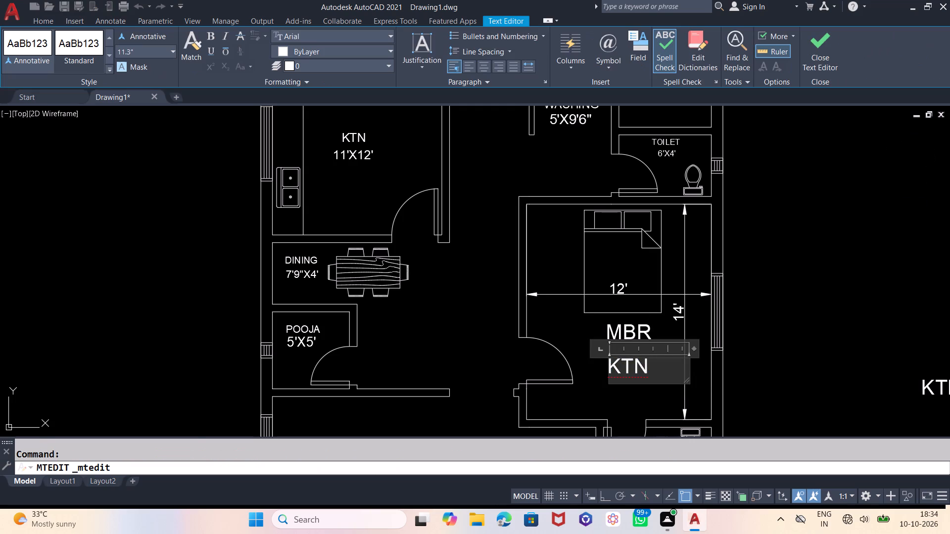
{"action": "key", "text": "Right"}
{"action": "key", "text": "Right"}
{"action": "key", "text": "Right"}
{"action": "key", "text": "BackSpace"}
{"action": "key", "text": "BackSpace"}
{"action": "key", "text": "BackSpace"}
{"action": "key", "text": "BackSpace"}
{"action": "key", "text": "BackSpace"}
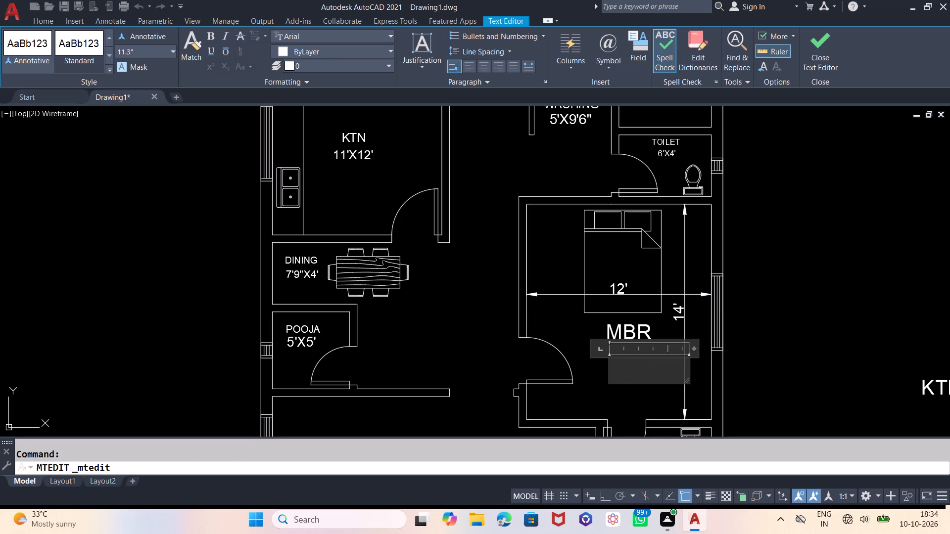
{"action": "type", "text": "12'X"}
{"action": "type", "text": "14'"}
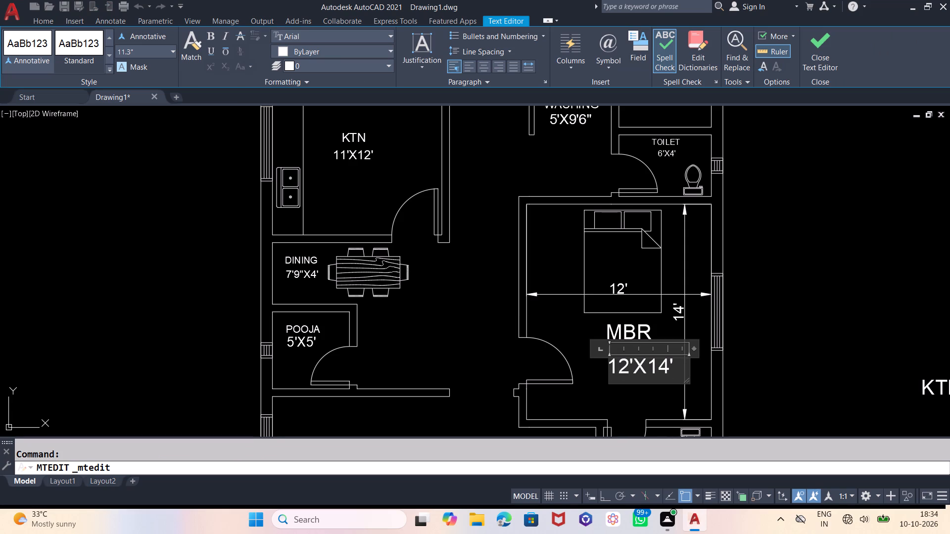
{"action": "left_click", "coordinate": [629, 408]}
Move the 12'X14' size text slightly west so it sits centred below the MBR label.
{"action": "left_click", "coordinate": [649, 373]}
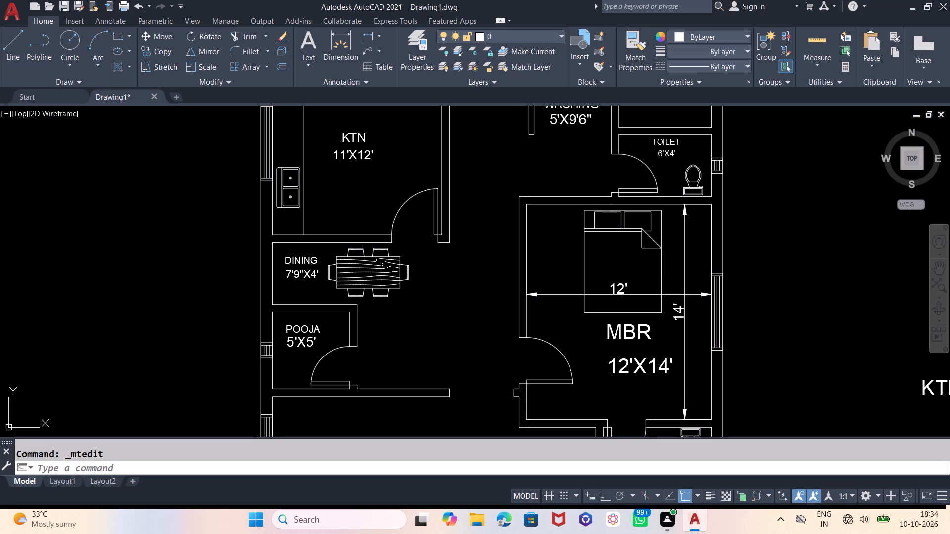
{"action": "key", "text": "m"}
{"action": "key", "text": "Return"}
{"action": "left_click", "coordinate": [821, 372]}
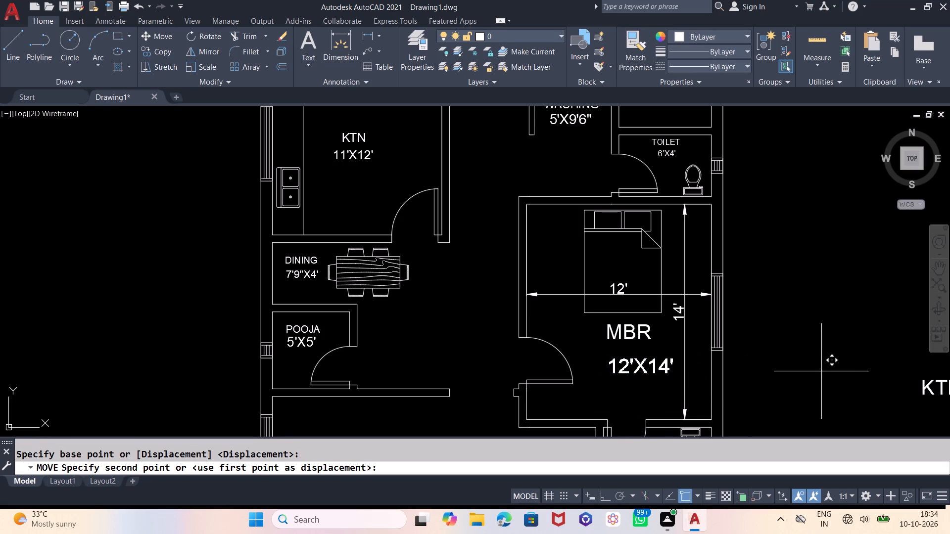
{"action": "left_click", "coordinate": [810, 373]}
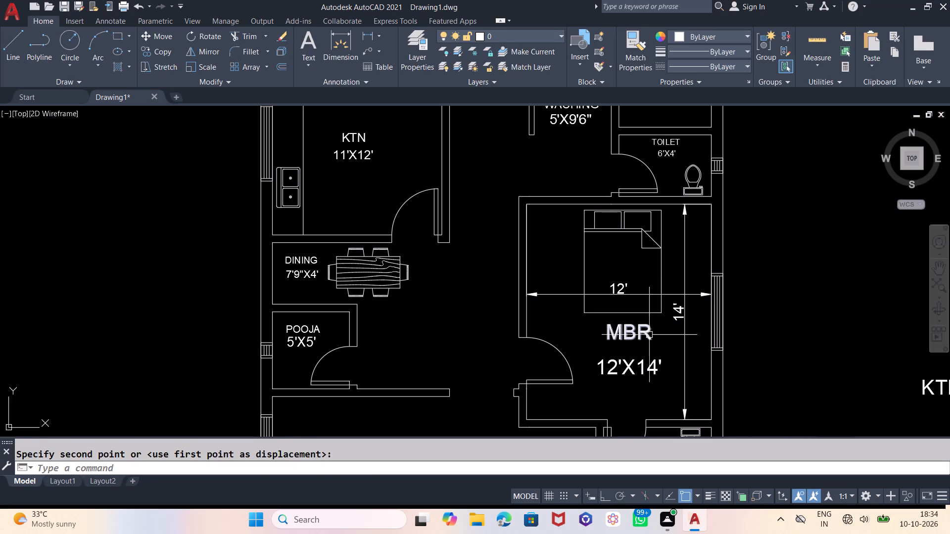
Move the MBR label slightly south so it sits close above the 12'X14' size text.
{"action": "left_click", "coordinate": [645, 332]}
{"action": "key", "text": "m"}
{"action": "left_click", "coordinate": [849, 303]}
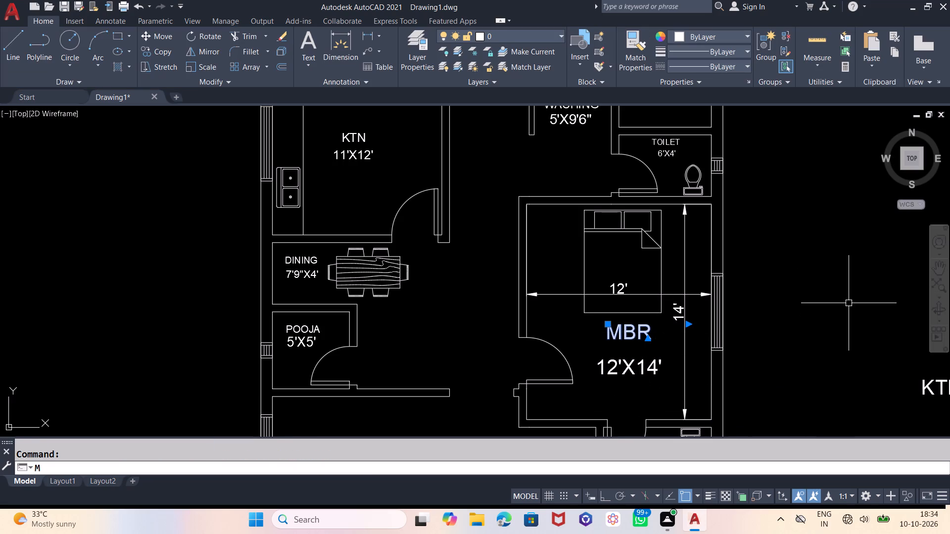
{"action": "key", "text": "Return"}
{"action": "left_click", "coordinate": [847, 303]}
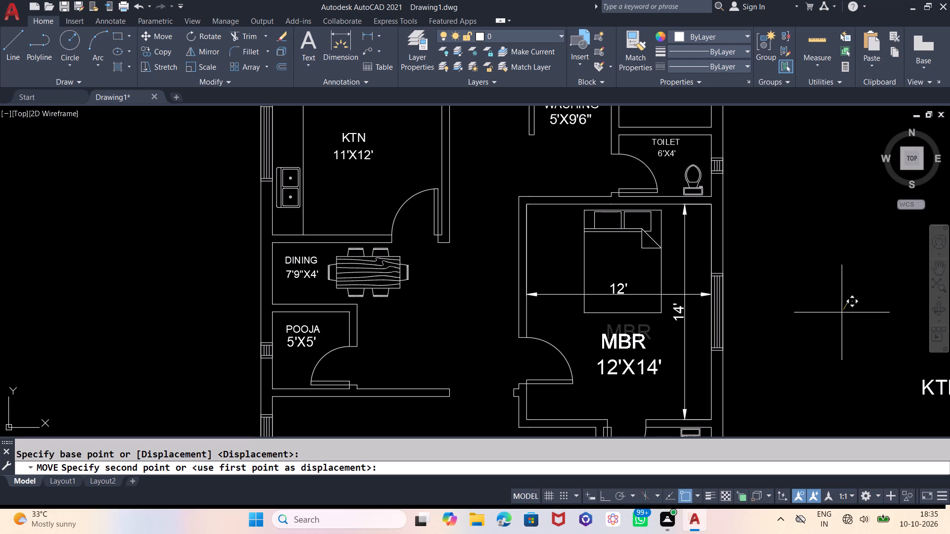
{"action": "left_click", "coordinate": [846, 313]}
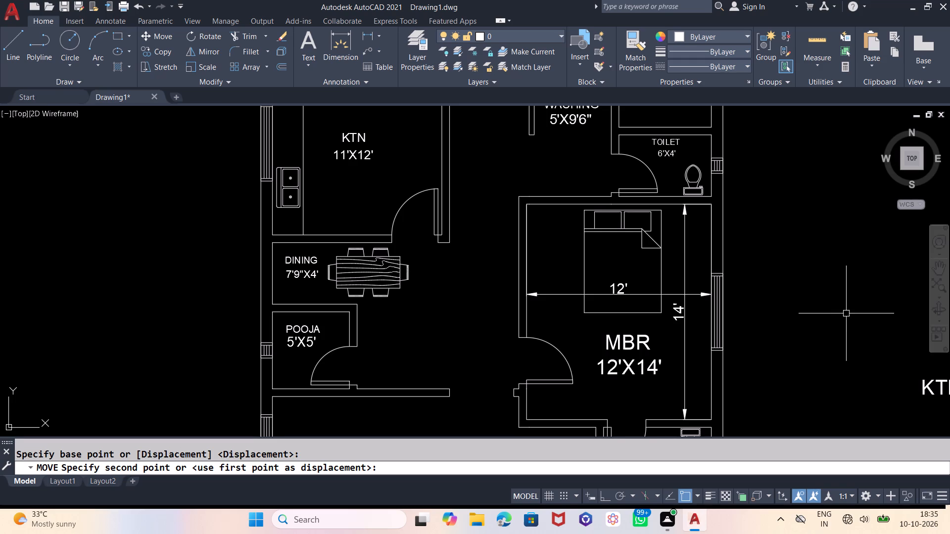
Delete the two temporary 12' and 14' dimensions in the MBR room.
{"action": "left_click", "coordinate": [685, 296]}
{"action": "left_click", "coordinate": [670, 294]}
{"action": "key", "text": "Delete"}
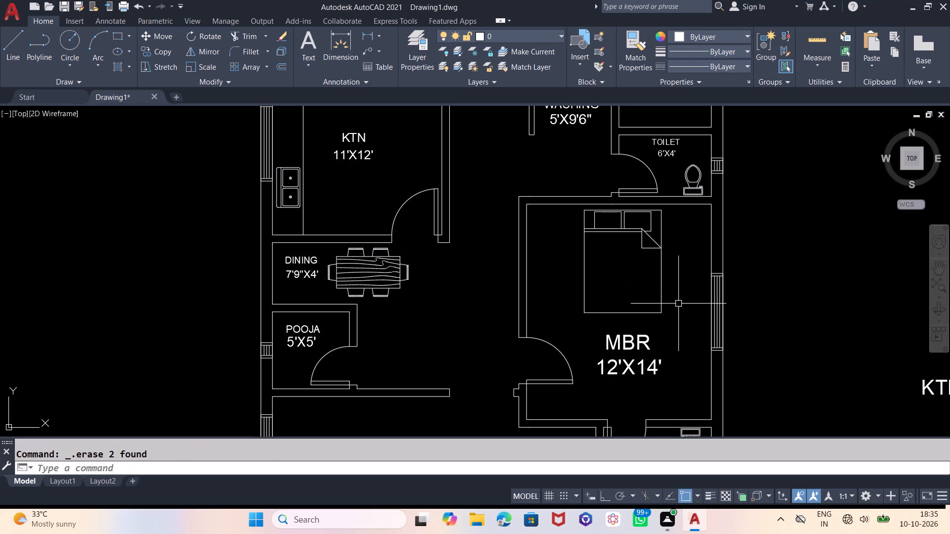
Zoom to the drawing extents and delete the stray KTN text outside the floor plan, east of the building.
{"action": "scroll", "coordinate": [550, 228], "scroll_direction": "down", "scroll_amount": 2}
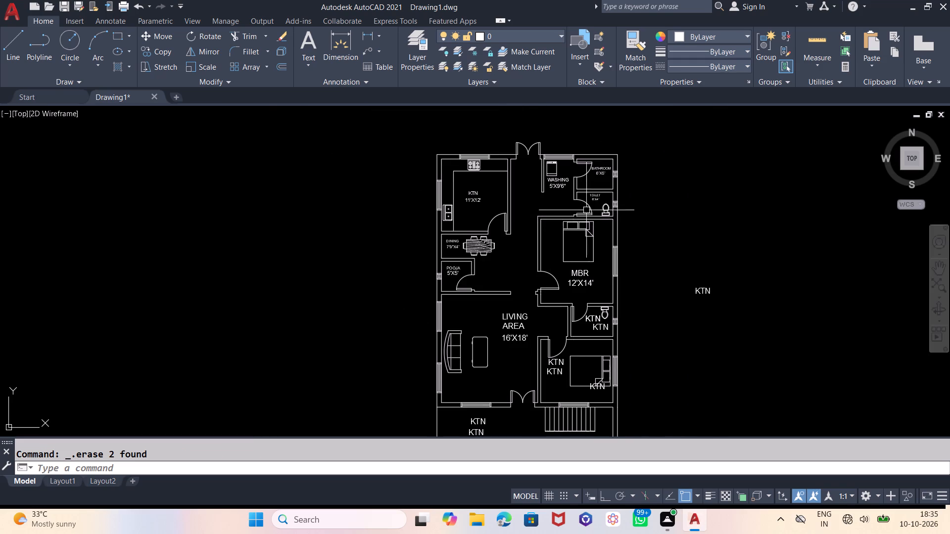
{"action": "key", "text": "z"}
{"action": "key", "text": "Return"}
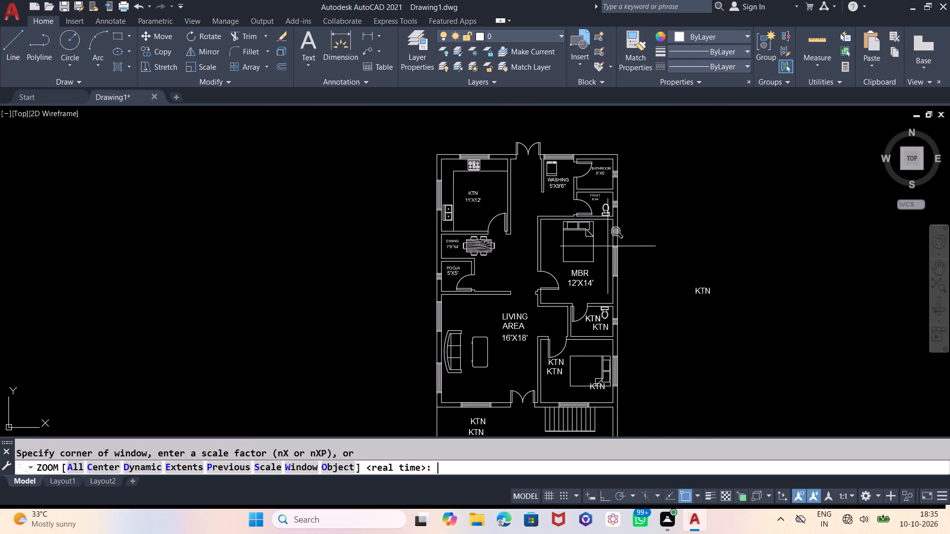
{"action": "key", "text": "r"}
{"action": "key", "text": "BackSpace"}
{"action": "key", "text": "e"}
{"action": "key", "text": "Return"}
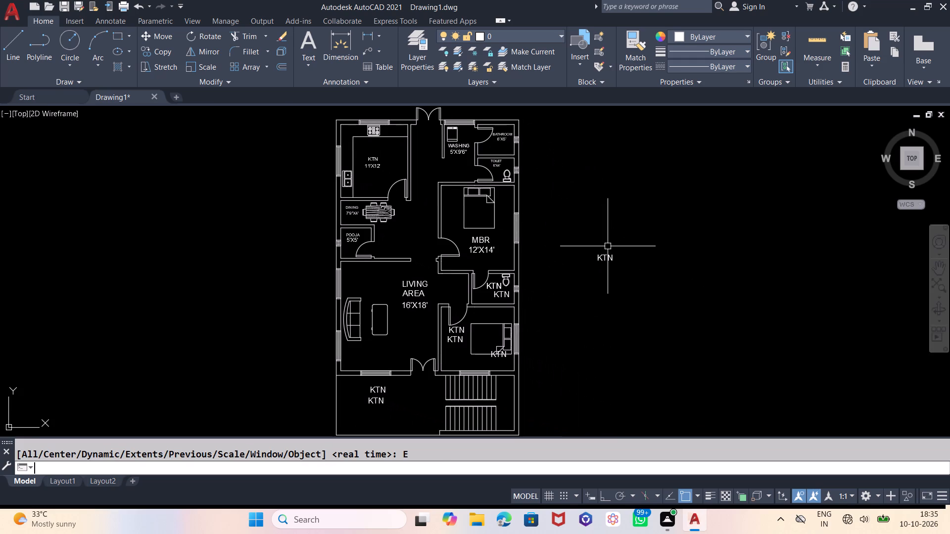
{"action": "left_click", "coordinate": [601, 256]}
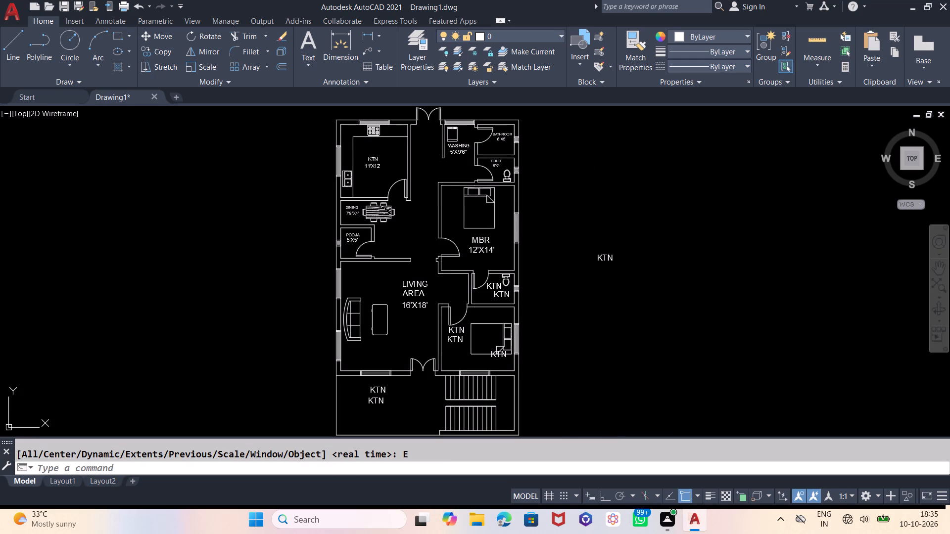
{"action": "key", "text": "Delete"}
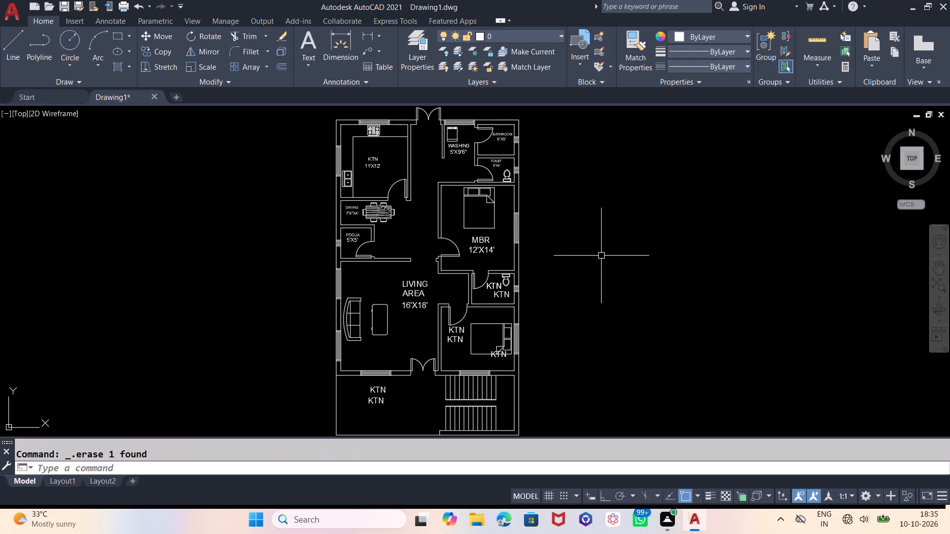
Dimension the inside width and depth of the small toilet room directly south of the MBR.
{"action": "left_click", "coordinate": [344, 46]}
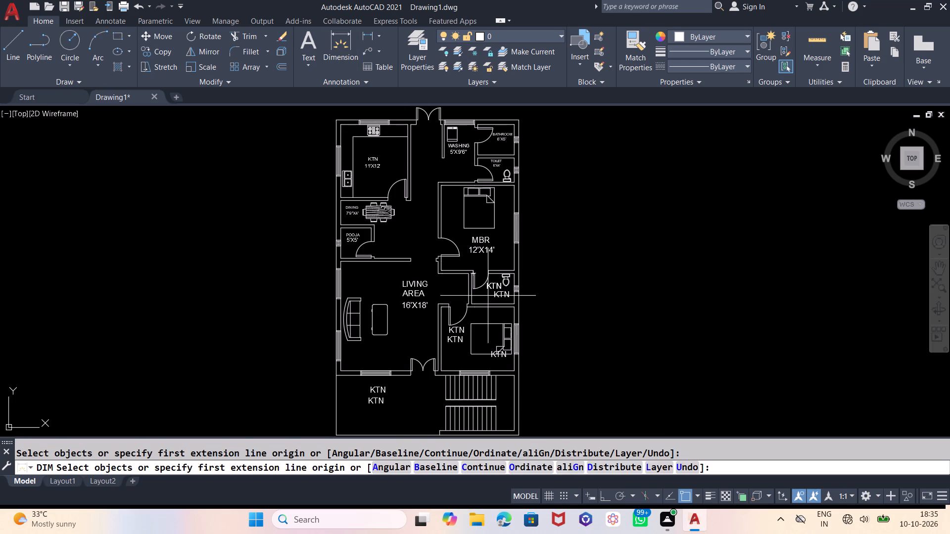
{"action": "scroll", "coordinate": [487, 279], "scroll_direction": "up", "scroll_amount": 2}
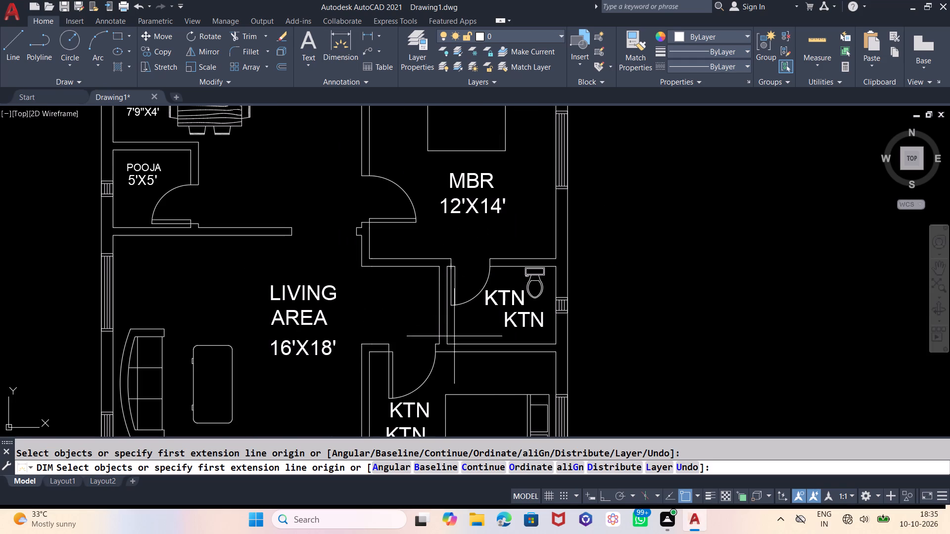
{"action": "left_click", "coordinate": [448, 341]}
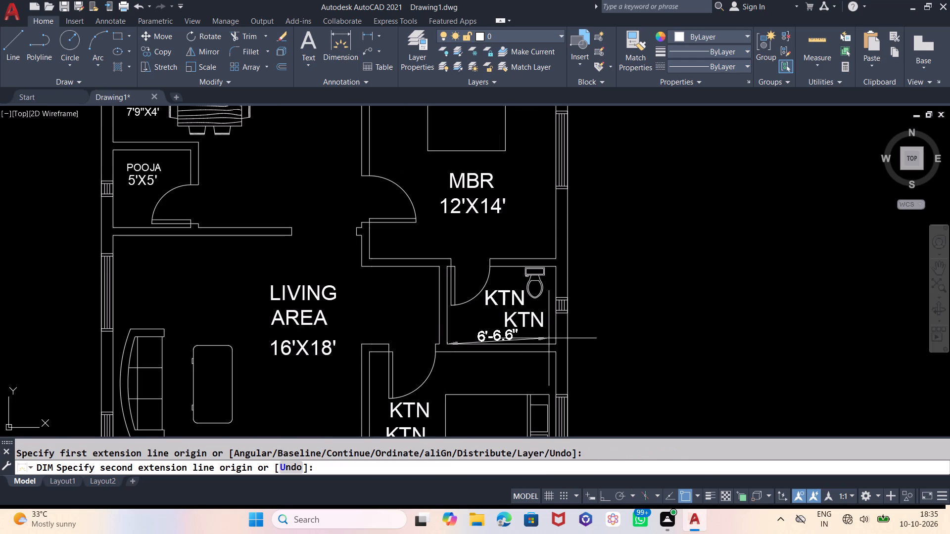
{"action": "left_click", "coordinate": [555, 343]}
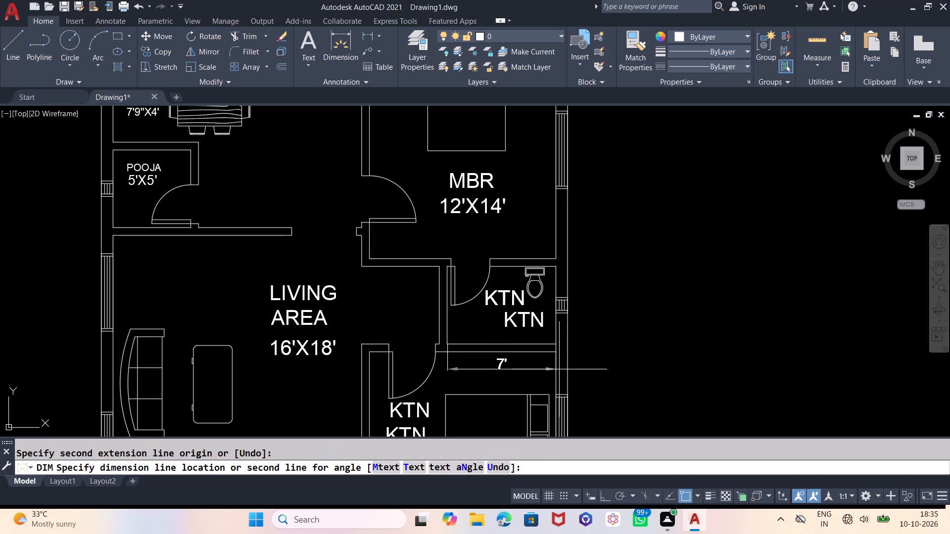
{"action": "left_click", "coordinate": [559, 367]}
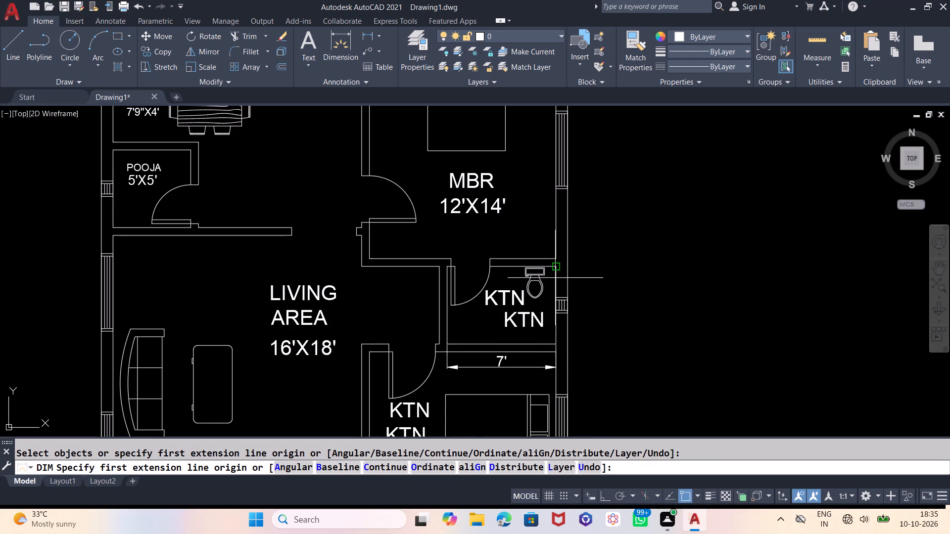
{"action": "left_click", "coordinate": [555, 266]}
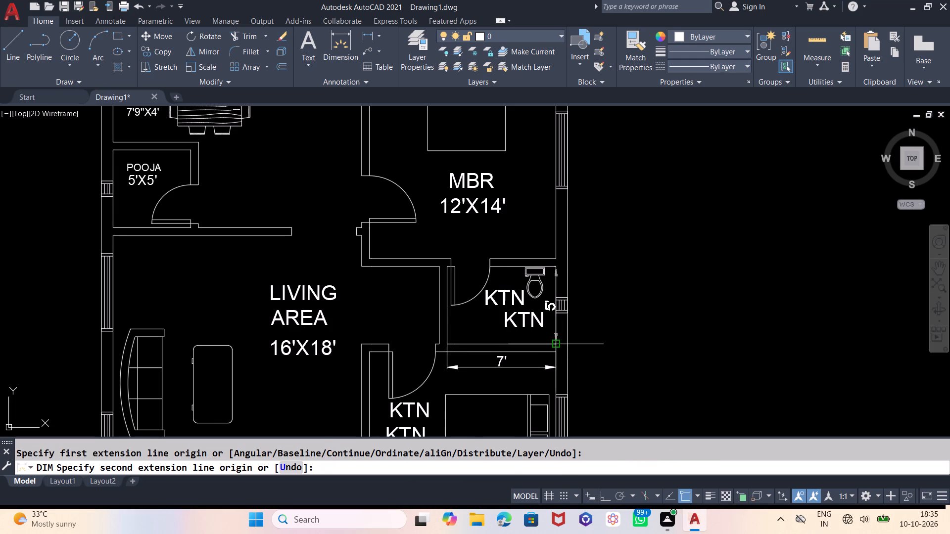
{"action": "left_click", "coordinate": [556, 342]}
{"action": "left_click", "coordinate": [589, 340]}
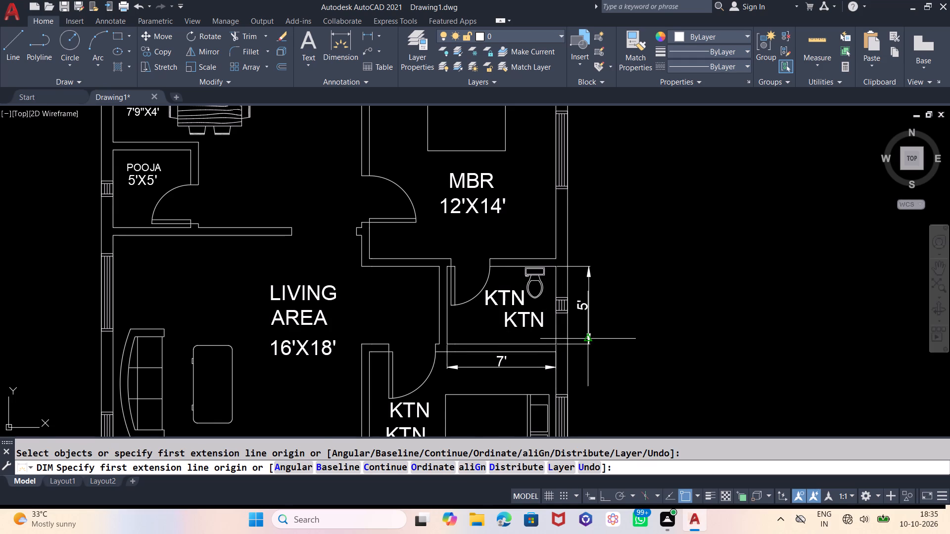
{"action": "key", "text": "Escape"}
Delete the two KTN placeholder texts in the toilet room south of the MBR.
{"action": "left_click", "coordinate": [504, 316]}
{"action": "left_click", "coordinate": [501, 302]}
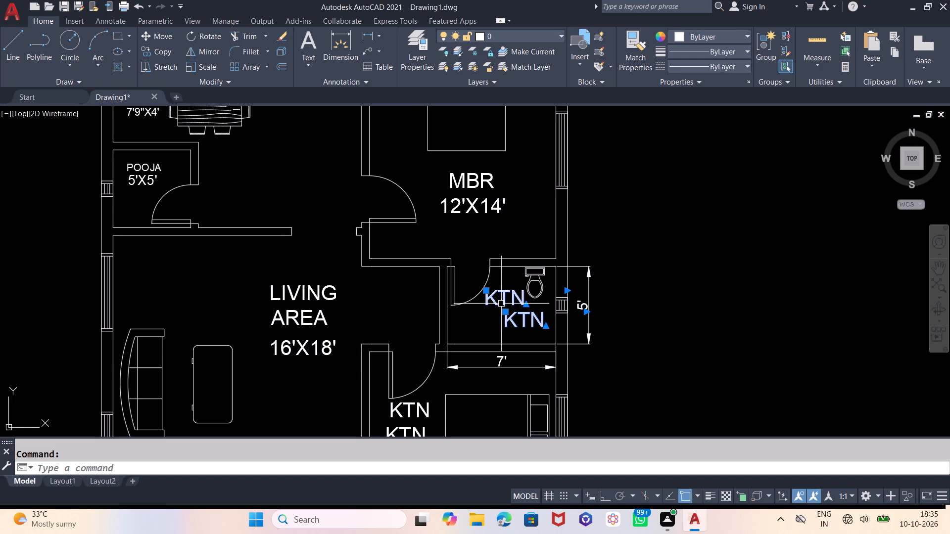
{"action": "key", "text": "Delete"}
{"action": "left_click", "coordinate": [501, 304]}
{"action": "key", "text": "Delete"}
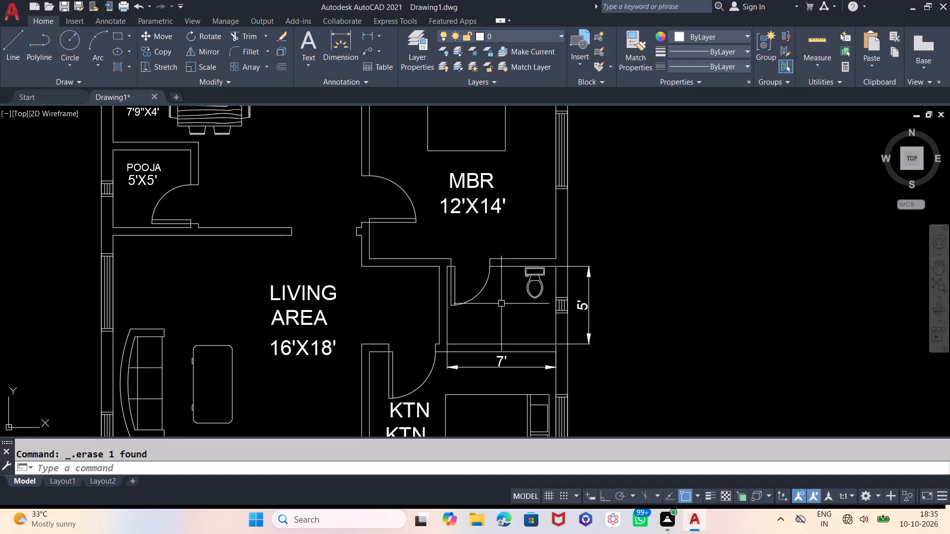
Copy the TOILET label from the northern toilet into the toilet south of the MBR twice, one copy below the other.
{"action": "middle_click_drag", "start_coordinate": [506, 301], "coordinate": [508, 416]}
{"action": "scroll", "coordinate": [502, 396], "scroll_direction": "down", "scroll_amount": 1}
{"action": "scroll", "coordinate": [506, 211], "scroll_direction": "up", "scroll_amount": 1}
{"action": "left_click", "coordinate": [510, 204]}
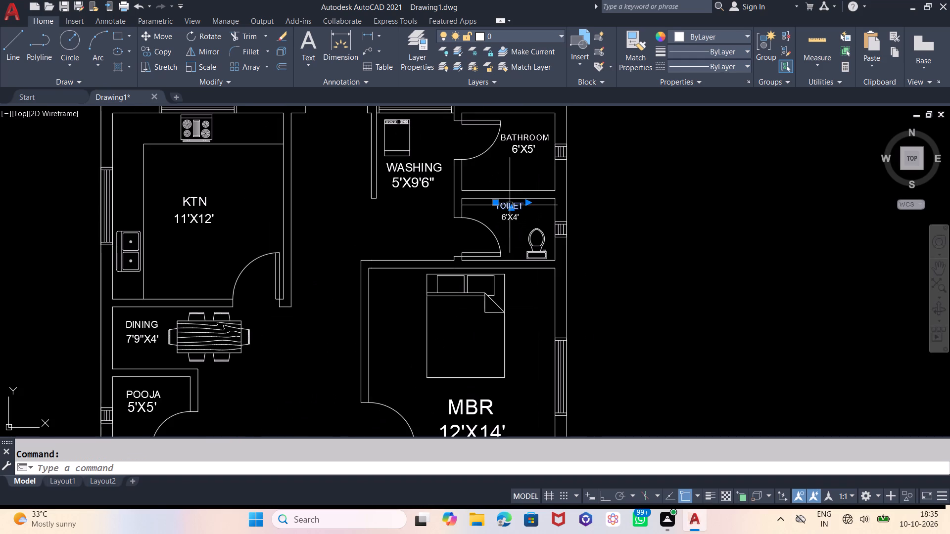
{"action": "type", "text": "CP"}
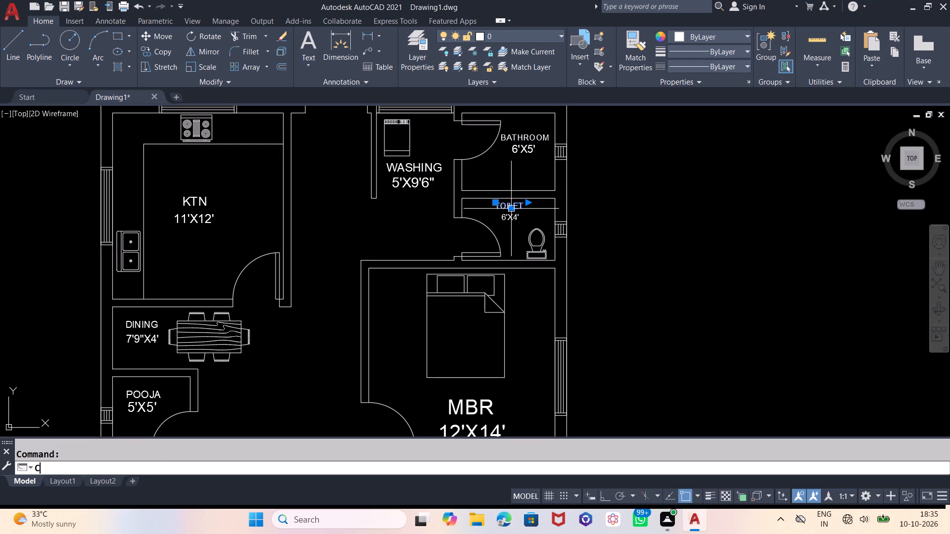
{"action": "key", "text": "Return"}
{"action": "left_click_drag", "start_coordinate": [586, 203], "coordinate": [590, 214]}
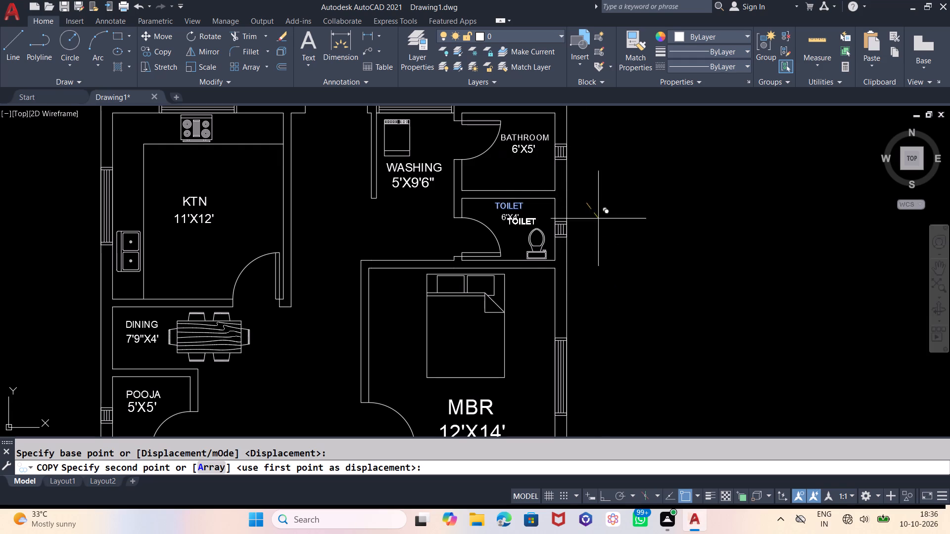
{"action": "scroll", "coordinate": [598, 216], "scroll_direction": "down", "scroll_amount": 2}
{"action": "scroll", "coordinate": [603, 306], "scroll_direction": "up", "scroll_amount": 2}
{"action": "scroll", "coordinate": [575, 282], "scroll_direction": "down", "scroll_amount": 2}
{"action": "scroll", "coordinate": [582, 337], "scroll_direction": "up", "scroll_amount": 2}
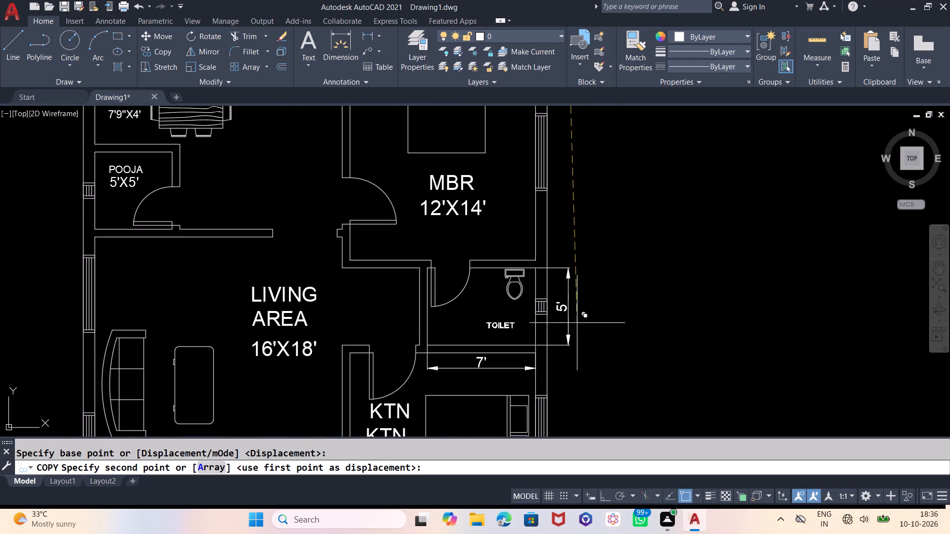
{"action": "scroll", "coordinate": [572, 311], "scroll_direction": "up", "scroll_amount": 2}
{"action": "middle_click_drag", "start_coordinate": [602, 257], "coordinate": [669, 248]}
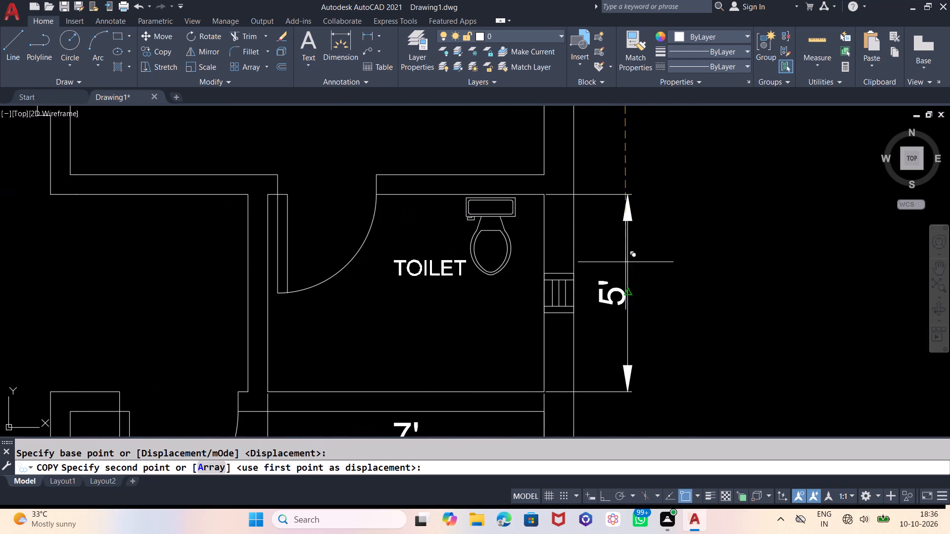
{"action": "left_click", "coordinate": [613, 256]}
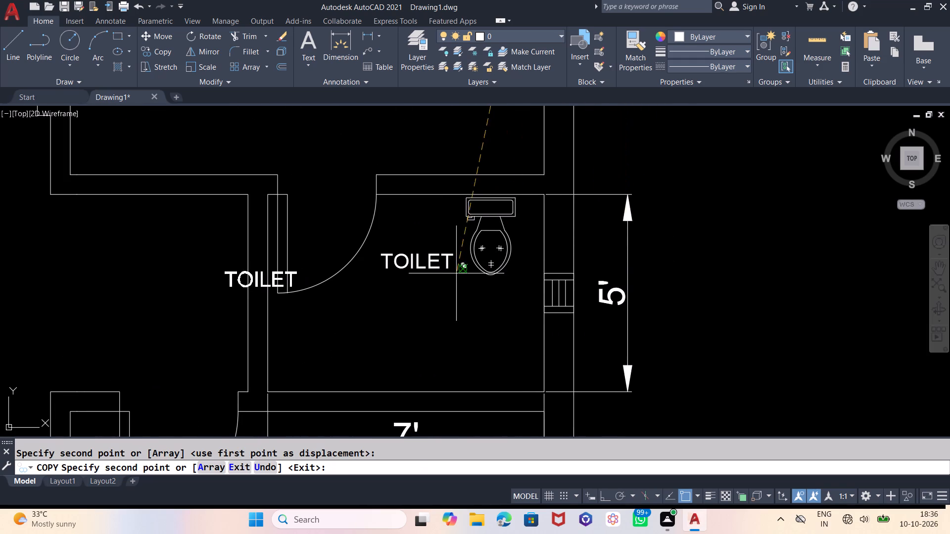
{"action": "left_click", "coordinate": [612, 288]}
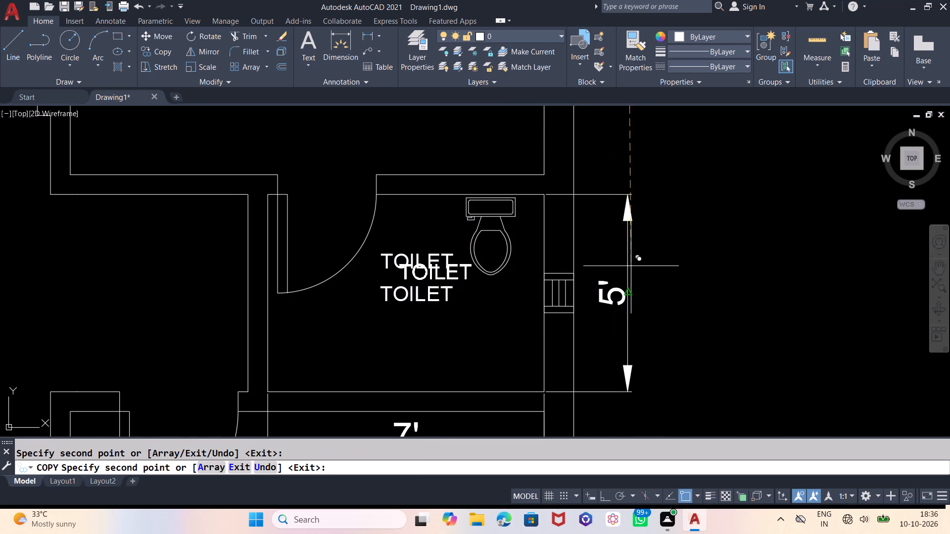
{"action": "key", "text": "Escape"}
Replace the lower TOILET copy in the room south of the MBR with the size text 7'X5'.
{"action": "scroll", "coordinate": [712, 194], "scroll_direction": "down", "scroll_amount": 1}
{"action": "scroll", "coordinate": [539, 236], "scroll_direction": "up", "scroll_amount": 1}
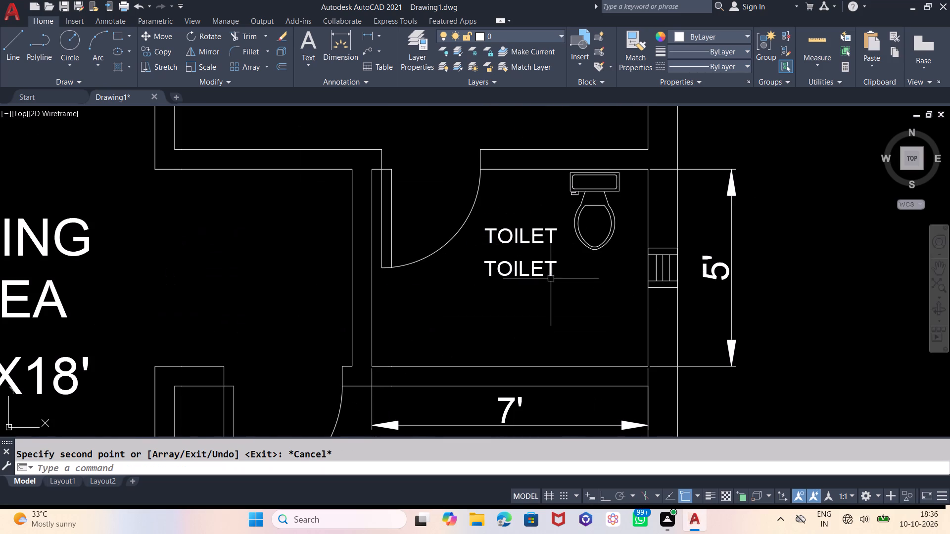
{"action": "double_click", "coordinate": [551, 275]}
{"action": "key", "text": "BackSpace"}
{"action": "key", "text": "BackSpace"}
{"action": "key", "text": "BackSpace"}
{"action": "key", "text": "BackSpace"}
{"action": "key", "text": "BackSpace"}
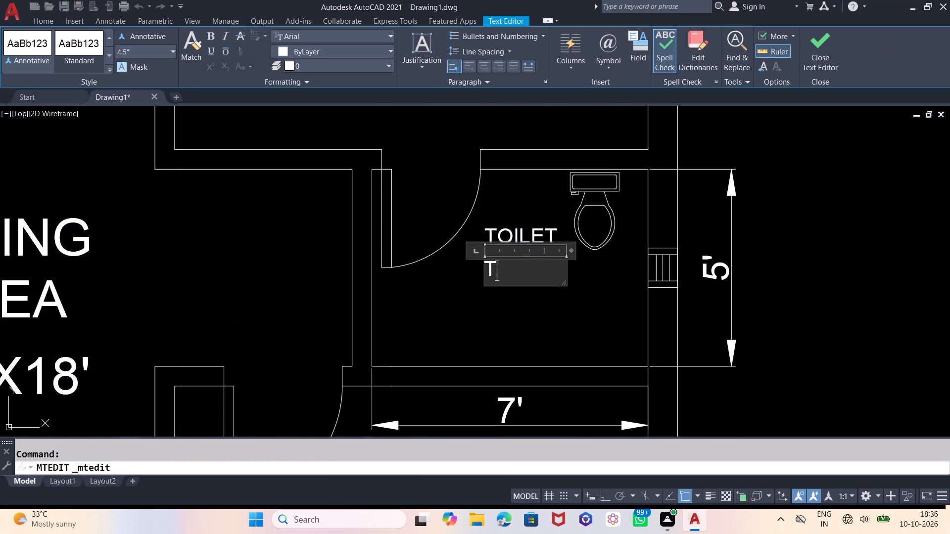
{"action": "key", "text": "BackSpace"}
{"action": "type", "text": "7'X"}
{"action": "type", "text": "5'"}
{"action": "left_click", "coordinate": [559, 317]}
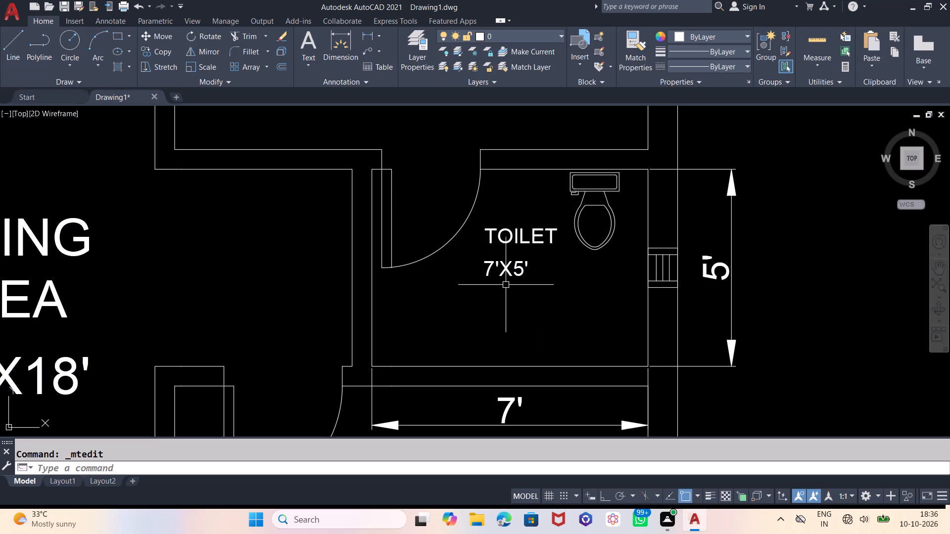
Move the 7'X5' size text slightly east so it sits centred below the TOILET label.
{"action": "left_click", "coordinate": [507, 274]}
{"action": "key", "text": "m"}
{"action": "key", "text": "Return"}
{"action": "left_click", "coordinate": [531, 309]}
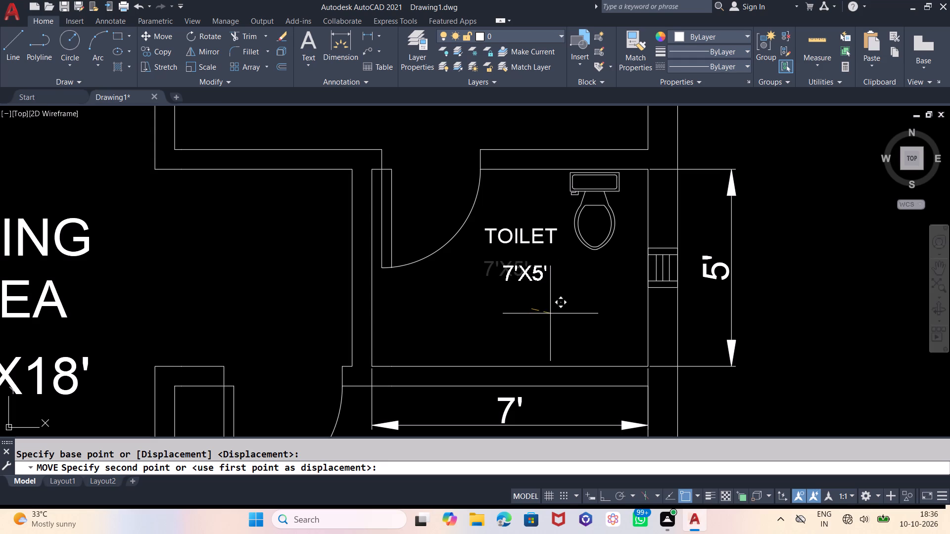
{"action": "left_click", "coordinate": [550, 313]}
Move the TOILET label slightly south so it sits close above the 7'X5' size text.
{"action": "left_click", "coordinate": [538, 234]}
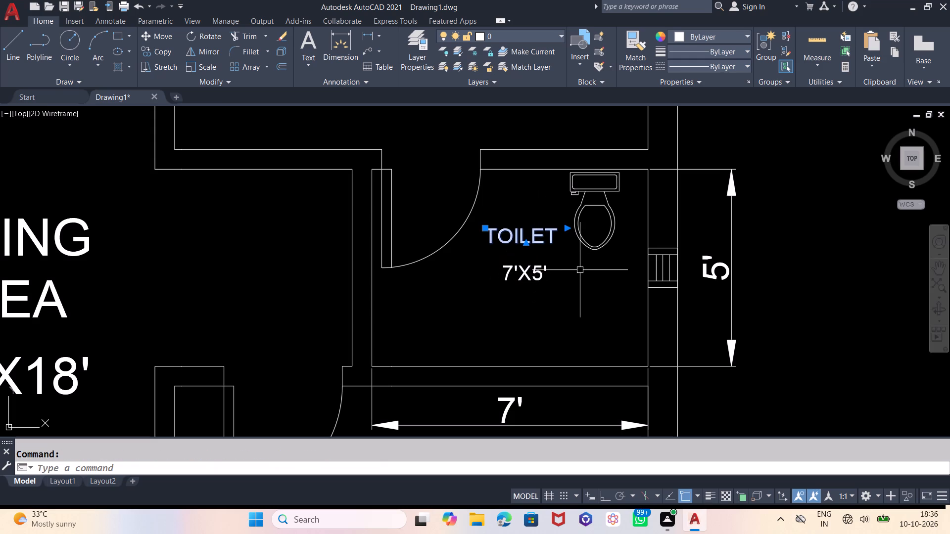
{"action": "key", "text": "m"}
{"action": "key", "text": "Return"}
{"action": "left_click", "coordinate": [580, 271]}
{"action": "left_click", "coordinate": [583, 279]}
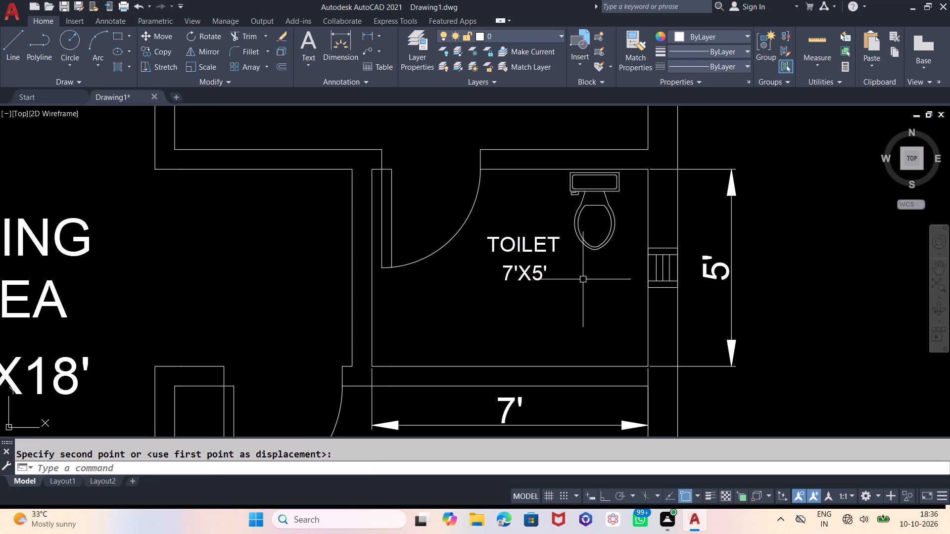
Delete the two temporary width and depth dimensions at the toilet south of the MBR.
{"action": "left_click", "coordinate": [732, 254]}
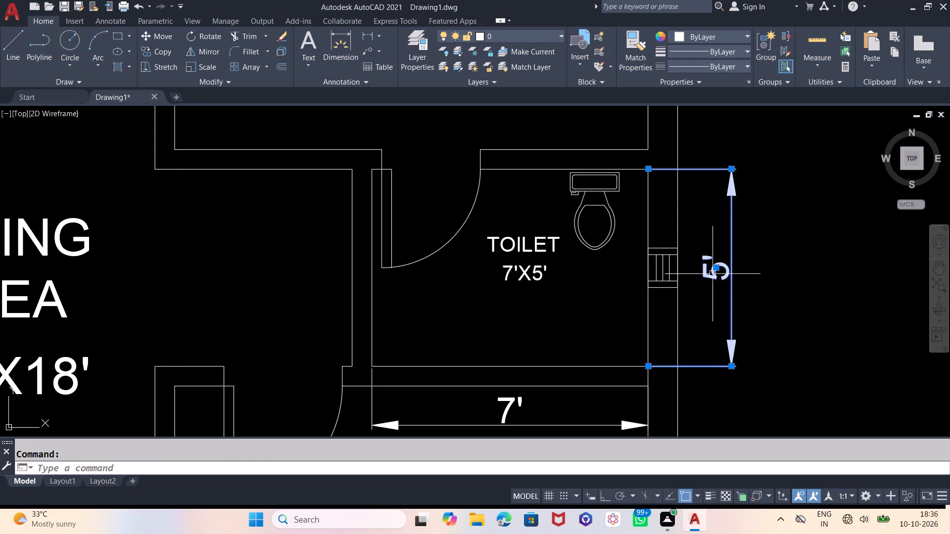
{"action": "left_click", "coordinate": [508, 411]}
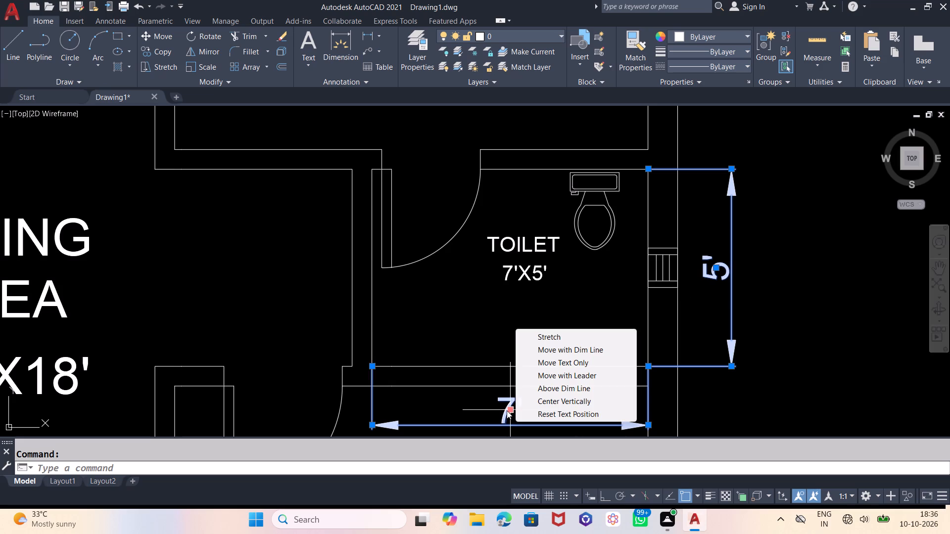
{"action": "key", "text": "Delete"}
{"action": "key", "text": "Delete"}
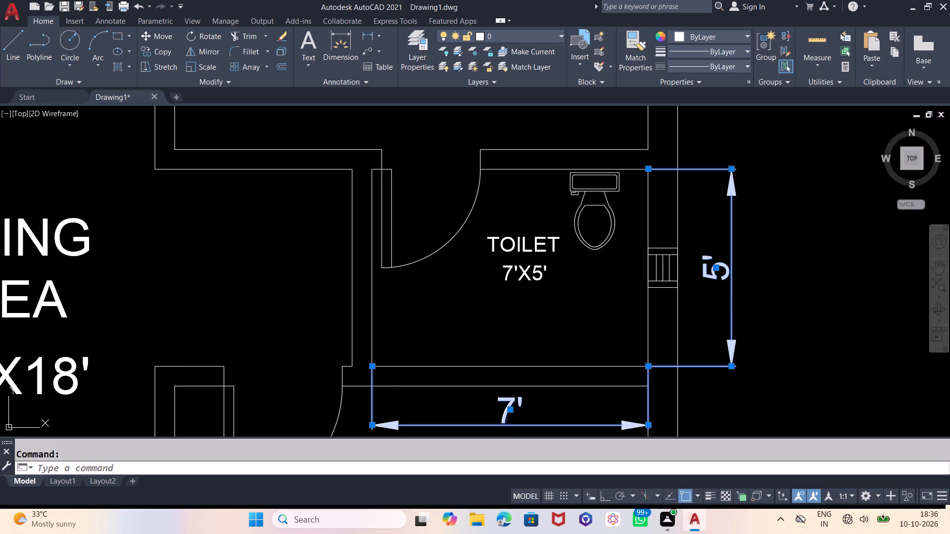
Add a temporary north–south dimension along the east wall of the bedroom south of the toilet.
{"action": "scroll", "coordinate": [558, 208], "scroll_direction": "down", "scroll_amount": 1}
{"action": "scroll", "coordinate": [576, 164], "scroll_direction": "down", "scroll_amount": 1}
{"action": "scroll", "coordinate": [654, 343], "scroll_direction": "down", "scroll_amount": 2}
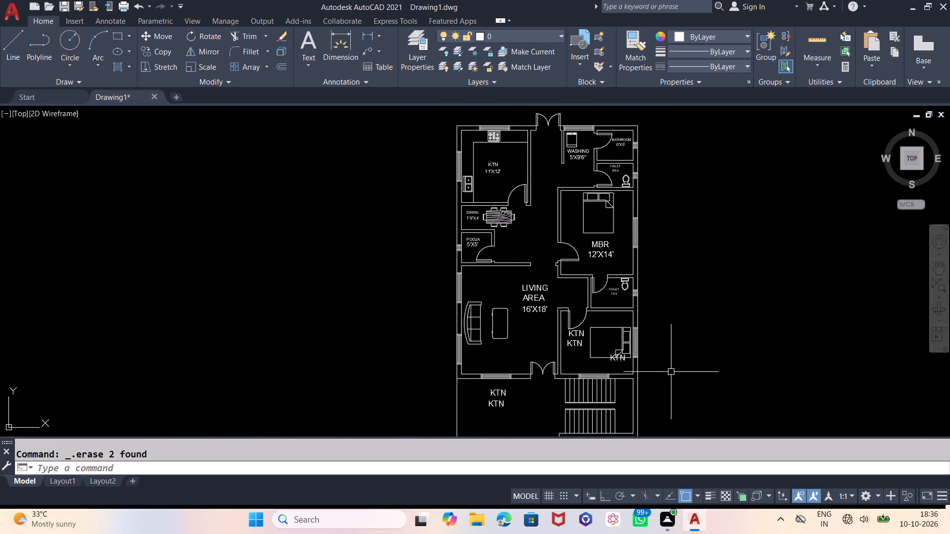
{"action": "middle_click_drag", "start_coordinate": [671, 372], "coordinate": [667, 365]}
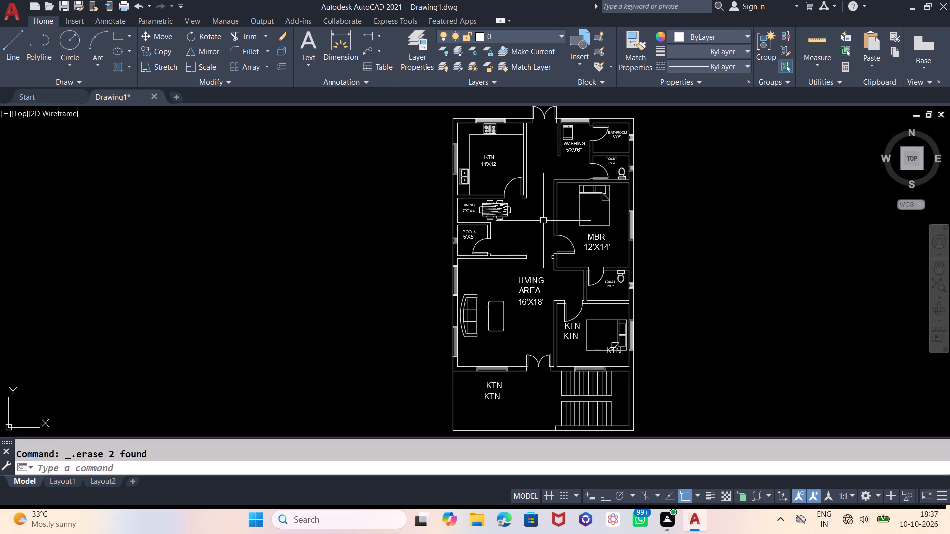
{"action": "middle_click", "coordinate": [659, 361]}
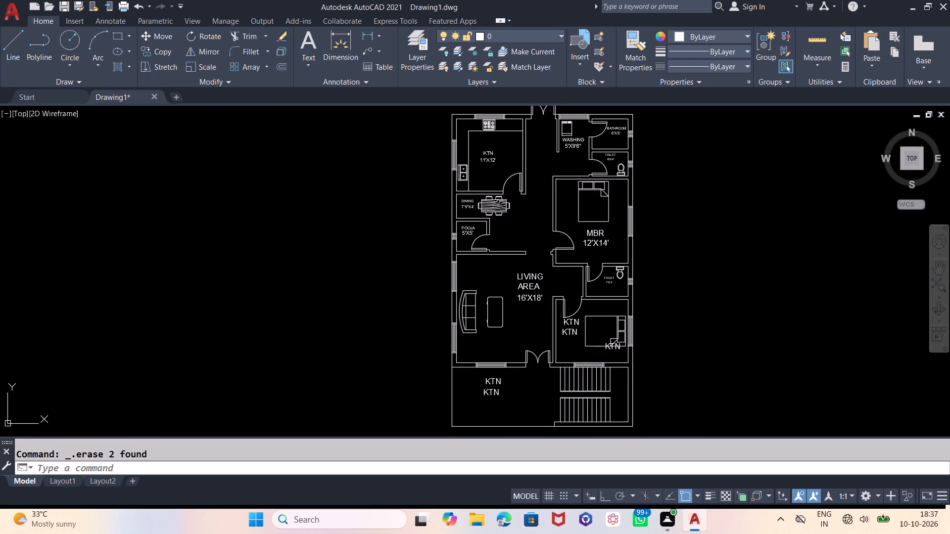
{"action": "left_click", "coordinate": [349, 38]}
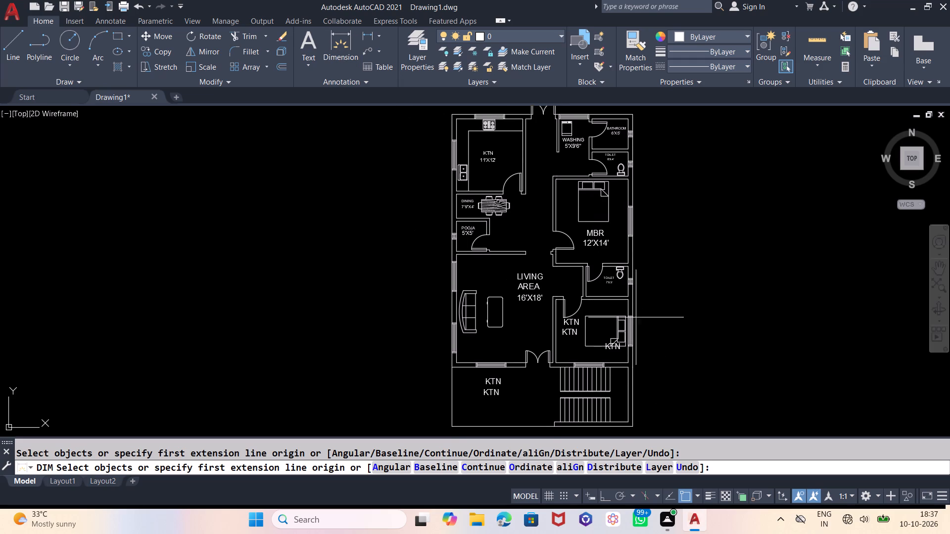
{"action": "scroll", "coordinate": [620, 310], "scroll_direction": "up", "scroll_amount": 2}
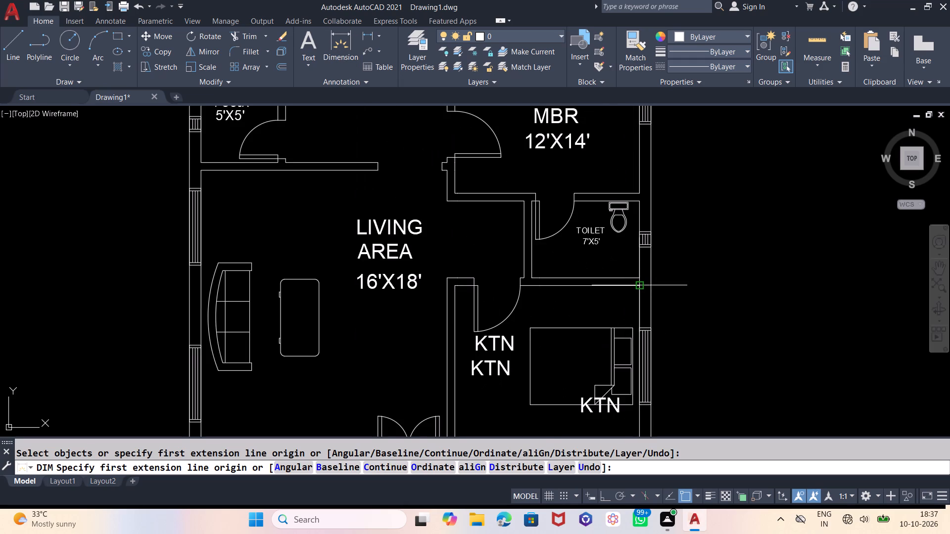
{"action": "left_click", "coordinate": [638, 286]}
{"action": "scroll", "coordinate": [621, 232], "scroll_direction": "down", "scroll_amount": 1}
{"action": "scroll", "coordinate": [630, 364], "scroll_direction": "up", "scroll_amount": 2}
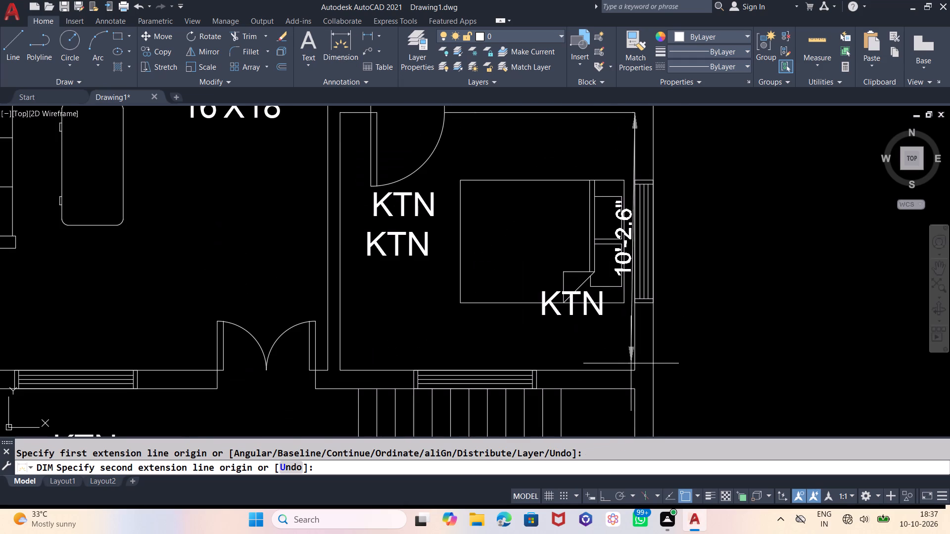
{"action": "left_click", "coordinate": [635, 368]}
{"action": "left_click", "coordinate": [621, 363]}
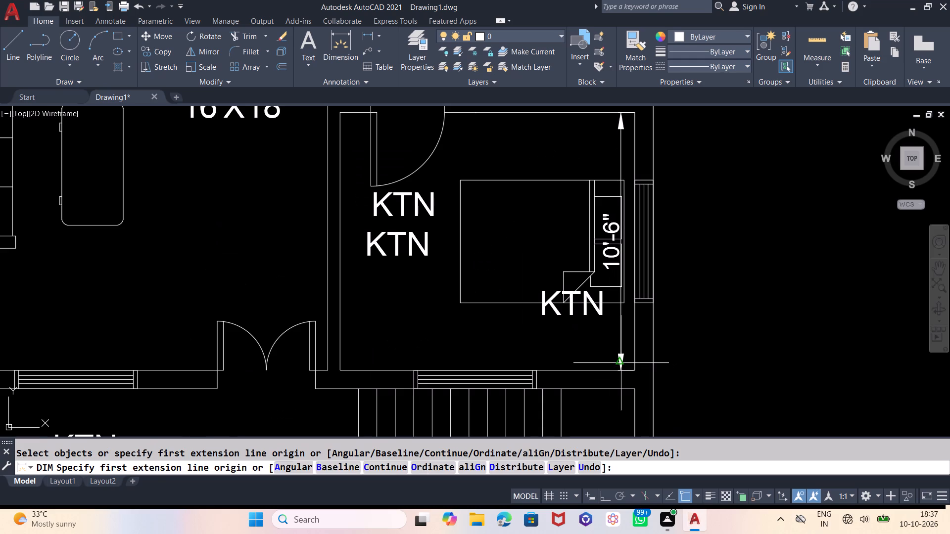
Add a temporary width dimension along the south wall of the same bedroom, between its inner corners.
{"action": "left_click", "coordinate": [337, 367]}
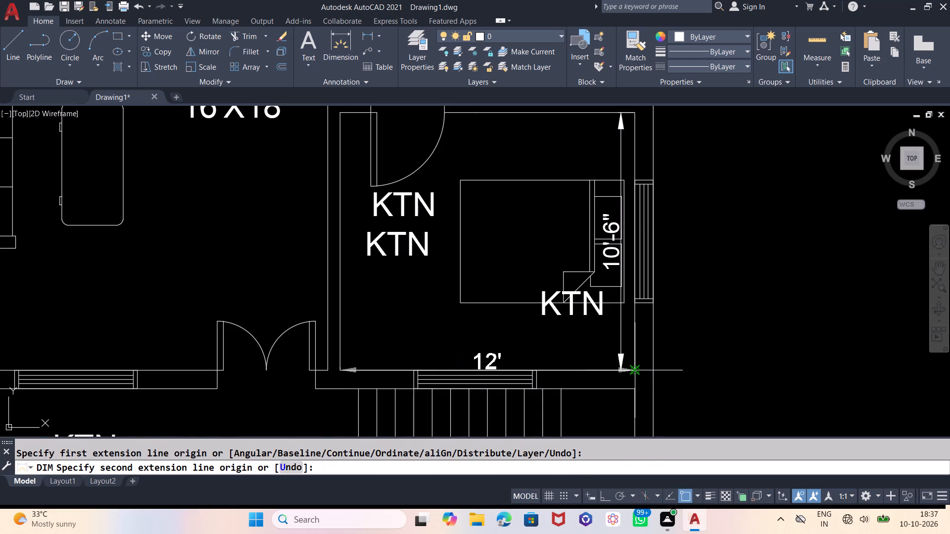
{"action": "scroll", "coordinate": [636, 367], "scroll_direction": "up", "scroll_amount": 2}
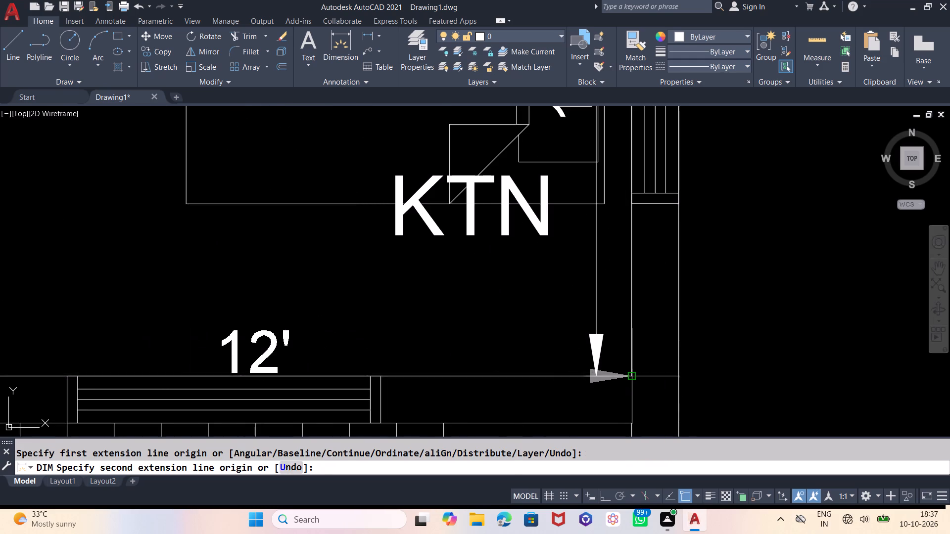
{"action": "left_click", "coordinate": [631, 376]}
{"action": "left_click", "coordinate": [631, 341]}
{"action": "scroll", "coordinate": [746, 313], "scroll_direction": "down", "scroll_amount": 1}
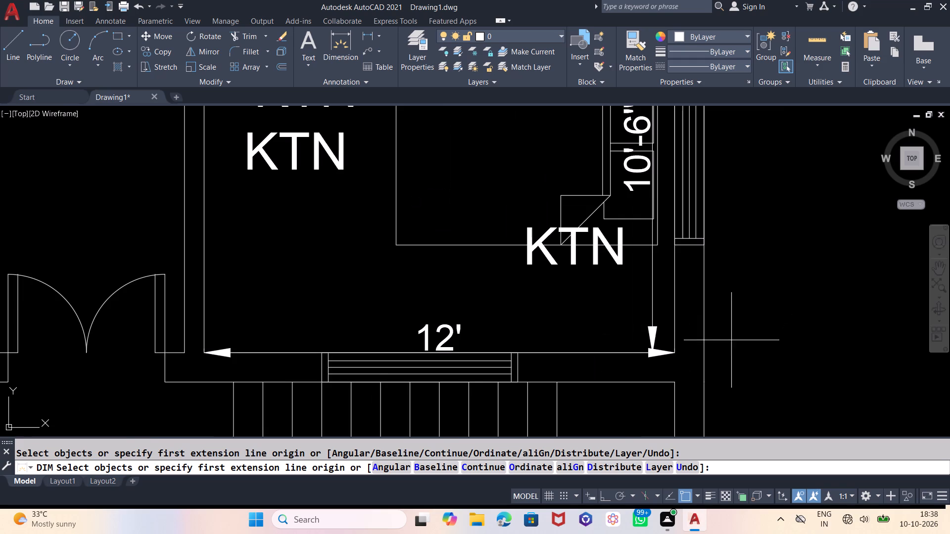
{"action": "scroll", "coordinate": [737, 358], "scroll_direction": "down", "scroll_amount": 1}
{"action": "middle_click_drag", "start_coordinate": [732, 326], "coordinate": [736, 370]}
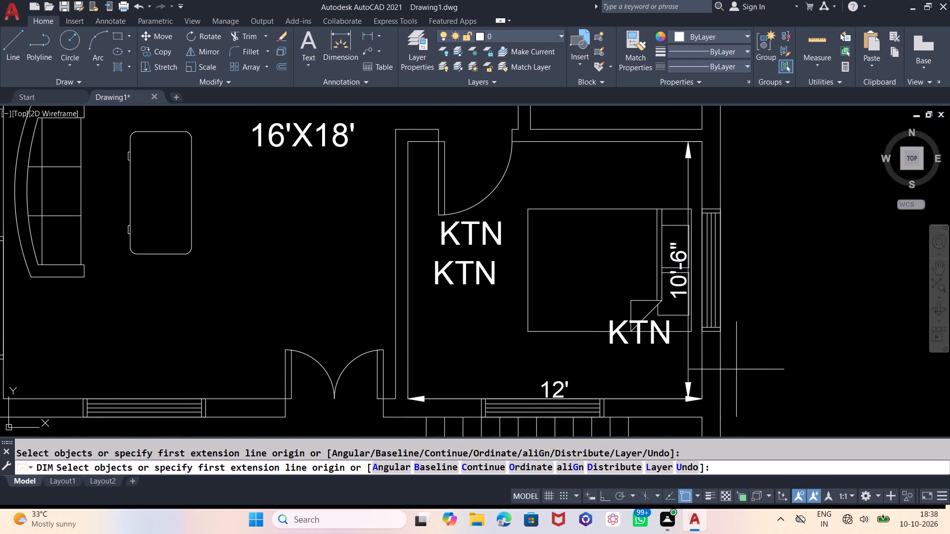
{"action": "key", "text": "Escape"}
Delete the extra KTN placeholder overlapping the bed in the southeast bedroom.
{"action": "left_click", "coordinate": [613, 340]}
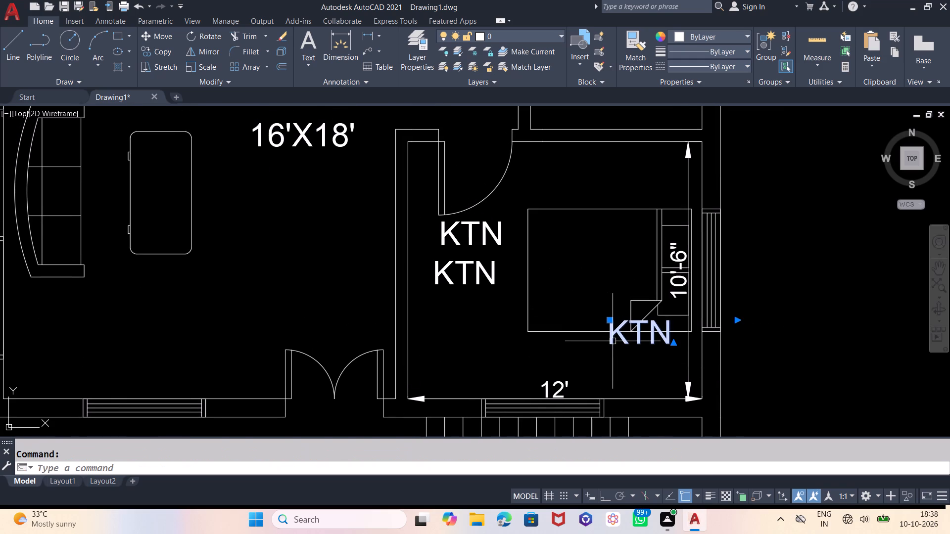
{"action": "key", "text": "Delete"}
Replace the upper KTN placeholder beside the bed in the southeast bedroom with the size text 12'X10'6".
{"action": "middle_click_drag", "start_coordinate": [496, 308], "coordinate": [503, 372]}
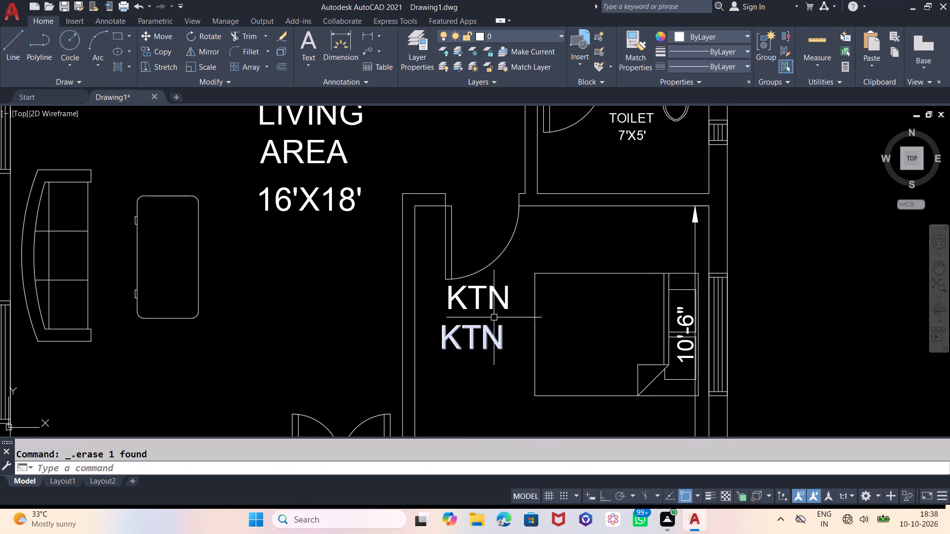
{"action": "double_click", "coordinate": [508, 295]}
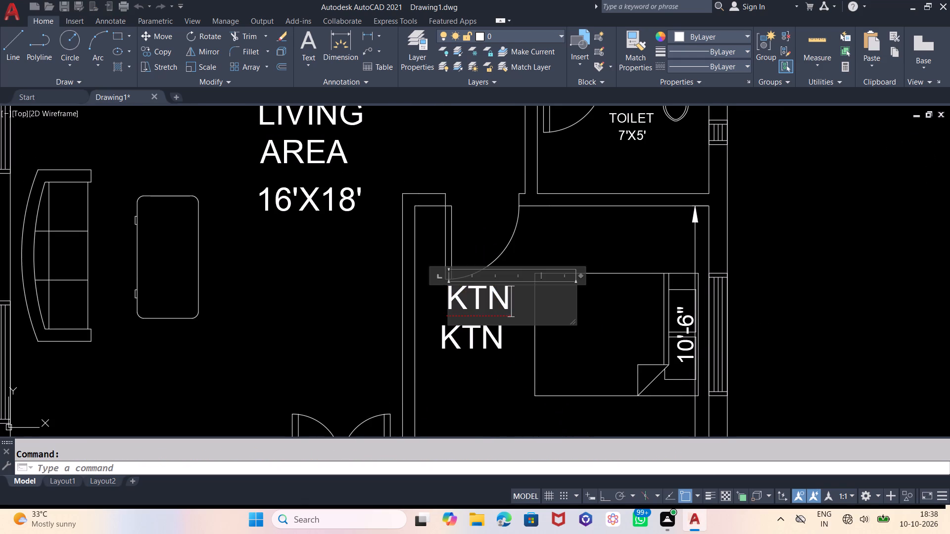
{"action": "key", "text": "BackSpace"}
{"action": "key", "text": "BackSpace"}
{"action": "key", "text": "BackSpace"}
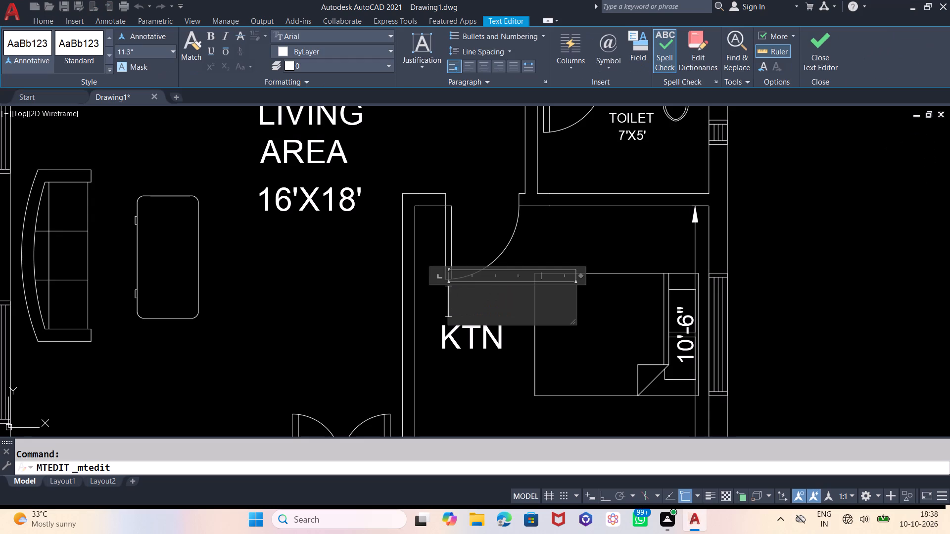
{"action": "middle_click_drag", "start_coordinate": [572, 380], "coordinate": [578, 323]}
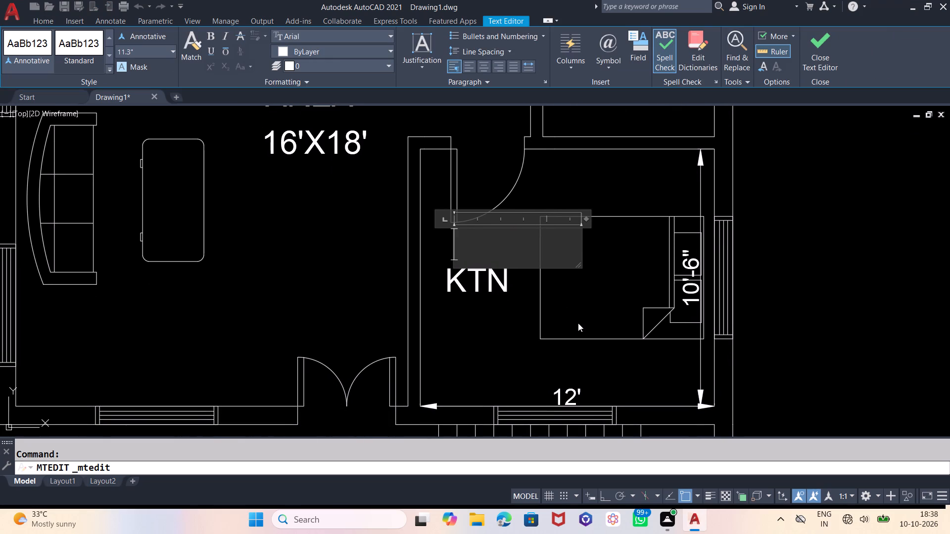
{"action": "type", "text": "12'X"}
{"action": "type", "text": "10'"}
{"action": "key", "text": "6"}
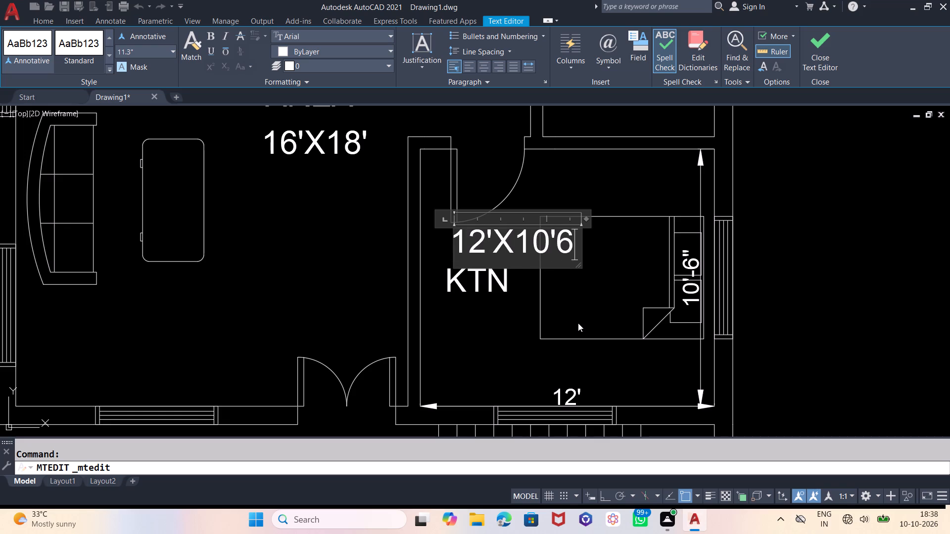
{"action": "key", "text": "shift+quotedbl"}
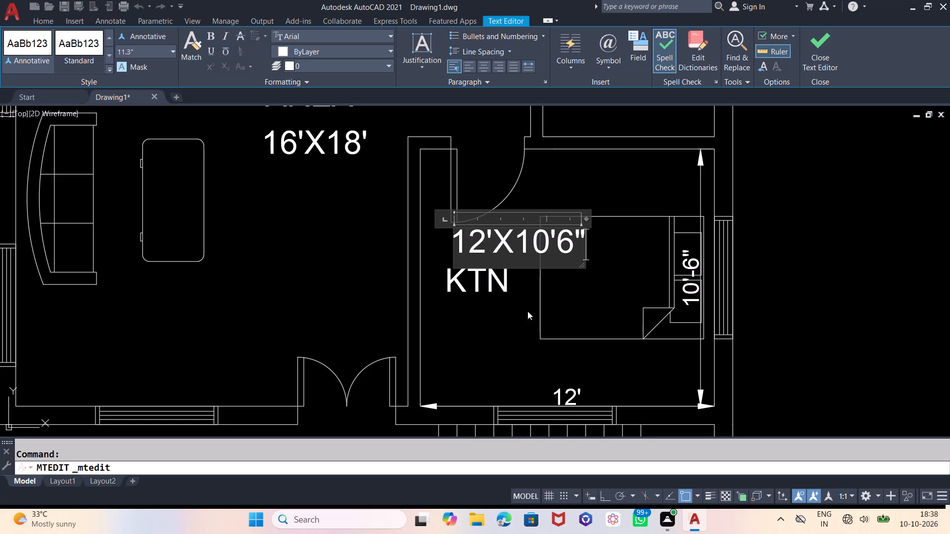
{"action": "left_click", "coordinate": [503, 317]}
Replace the remaining KTN placeholder in the southeast bedroom with the room name CBR.
{"action": "double_click", "coordinate": [507, 278]}
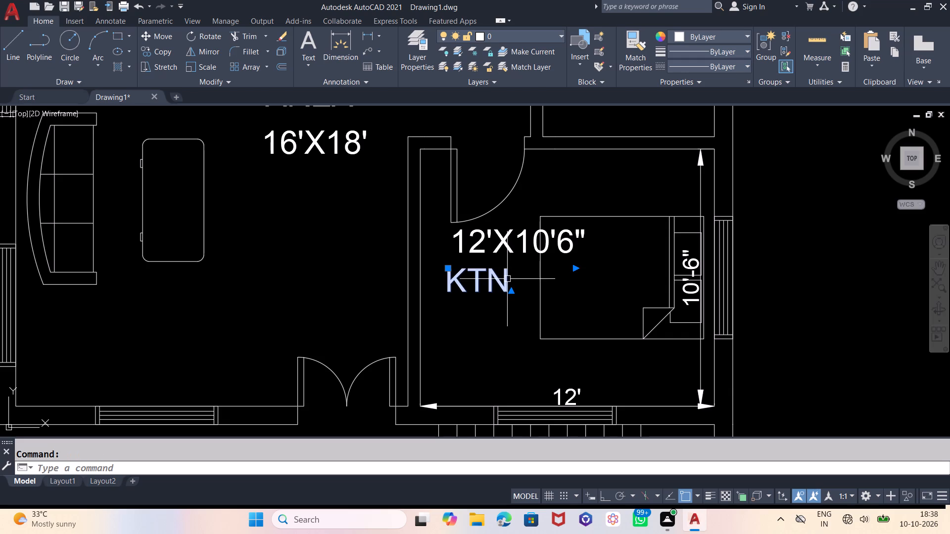
{"action": "double_click", "coordinate": [511, 280]}
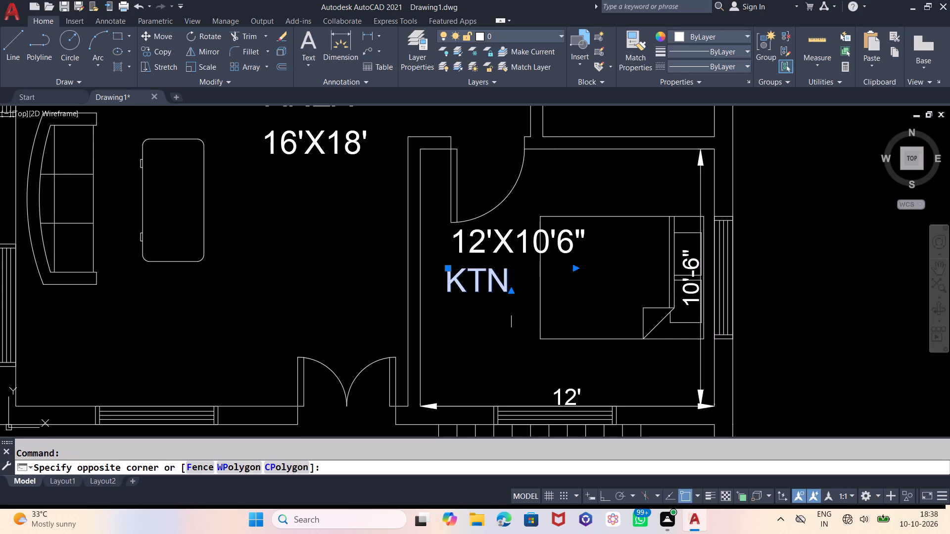
{"action": "left_click", "coordinate": [511, 280]}
{"action": "double_click", "coordinate": [503, 281]}
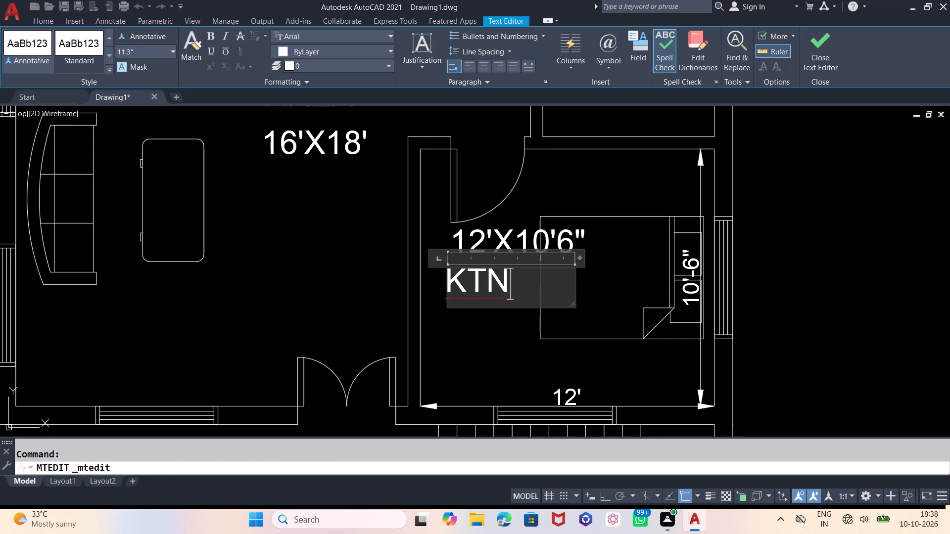
{"action": "key", "text": "BackSpace"}
{"action": "key", "text": "BackSpace"}
{"action": "key", "text": "BackSpace"}
{"action": "key", "text": "BackSpace"}
{"action": "type", "text": "CBR"}
{"action": "left_click", "coordinate": [497, 349]}
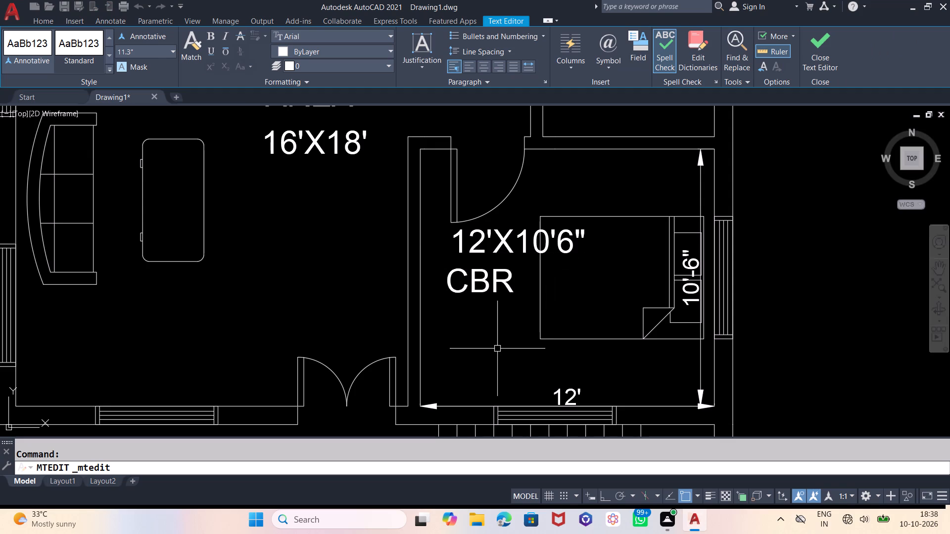
Scale the 12'X10'6" and CBR texts down together to a little over half size so they fit beside the bed.
{"action": "left_click", "coordinate": [525, 237]}
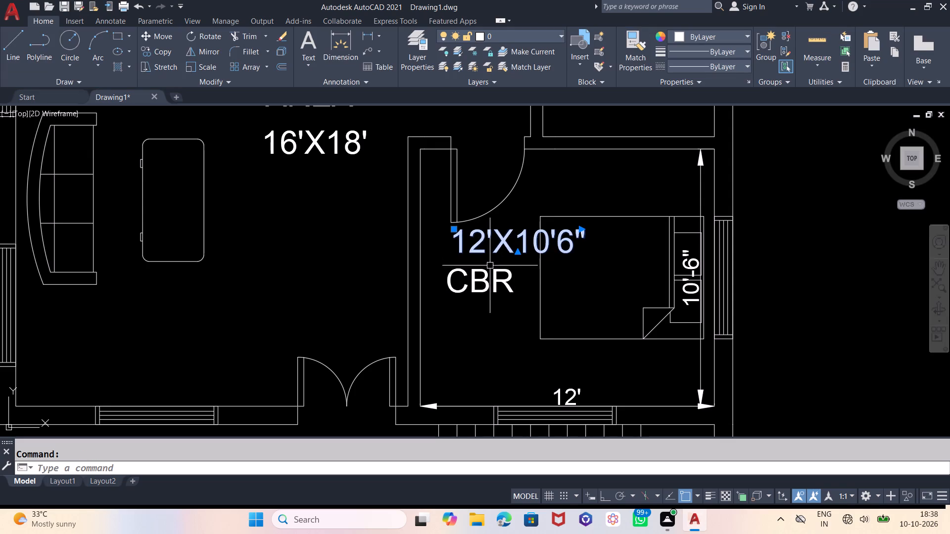
{"action": "left_click", "coordinate": [489, 276]}
{"action": "type", "text": "SC"}
{"action": "key", "text": "Return"}
{"action": "left_click", "coordinate": [435, 319]}
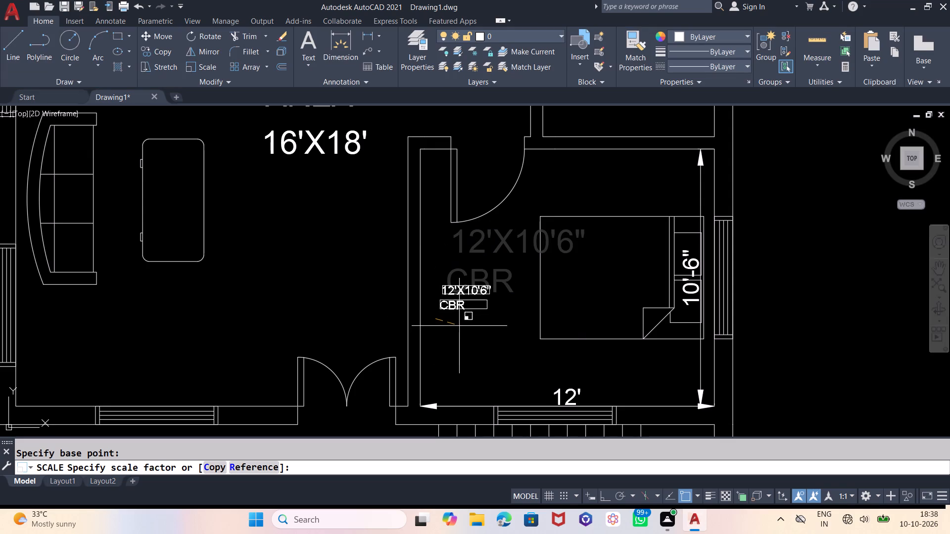
{"action": "left_click", "coordinate": [473, 319]}
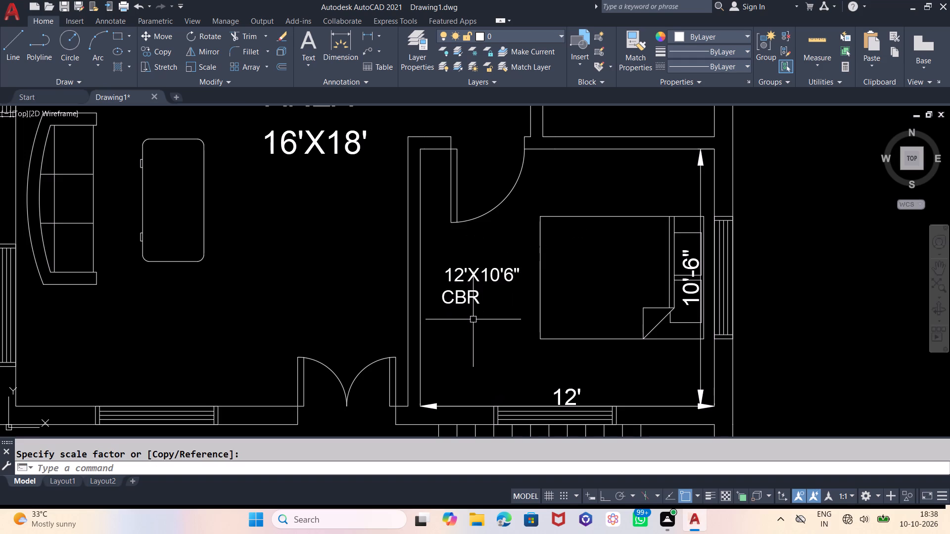
Move the CBR label so it sits centred directly above the 12'X10'6" size text.
{"action": "left_click", "coordinate": [471, 296]}
{"action": "key", "text": "m"}
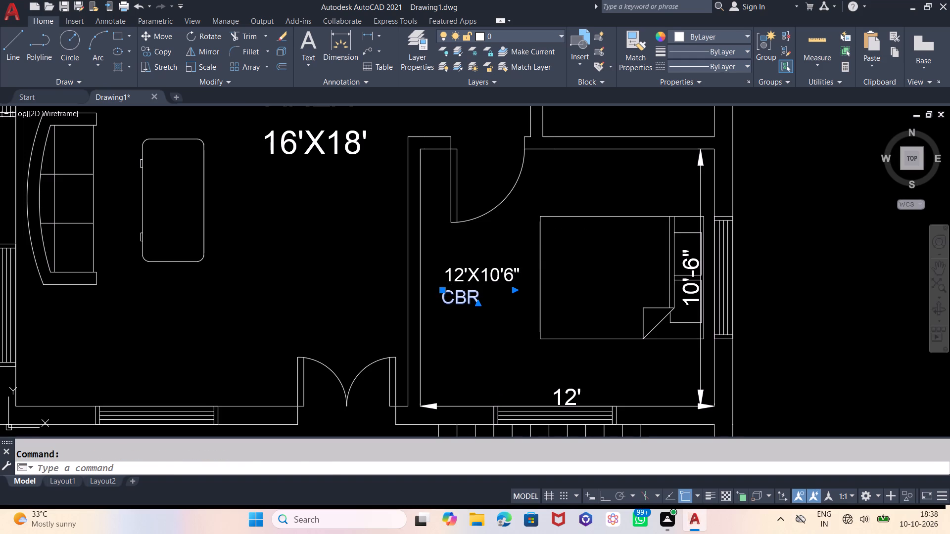
{"action": "key", "text": "Return"}
{"action": "left_click", "coordinate": [477, 335]}
{"action": "left_click", "coordinate": [500, 293]}
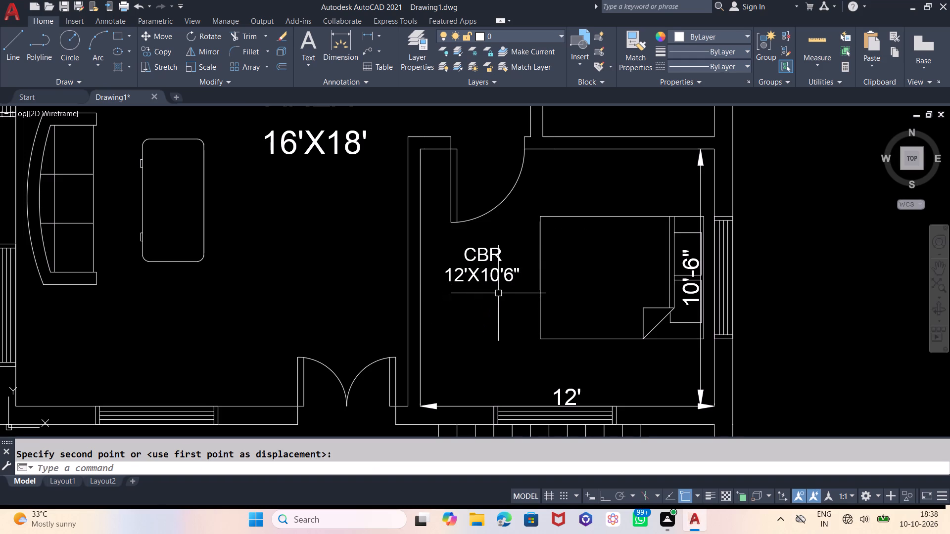
Move the CBR label and its 12'X10'6" size text together slightly south in the open space beside the bed.
{"action": "scroll", "coordinate": [441, 318], "scroll_direction": "down", "scroll_amount": 1}
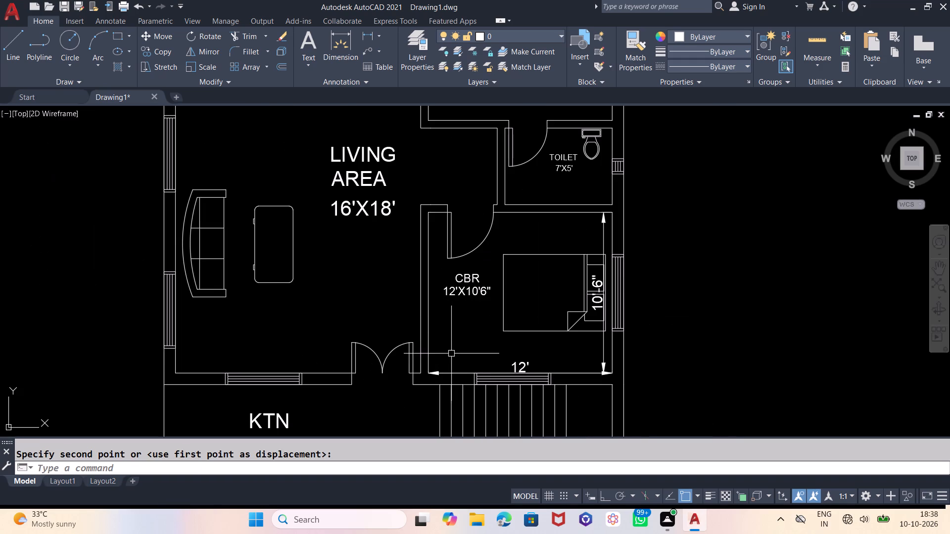
{"action": "key", "text": "z"}
{"action": "key", "text": "Return"}
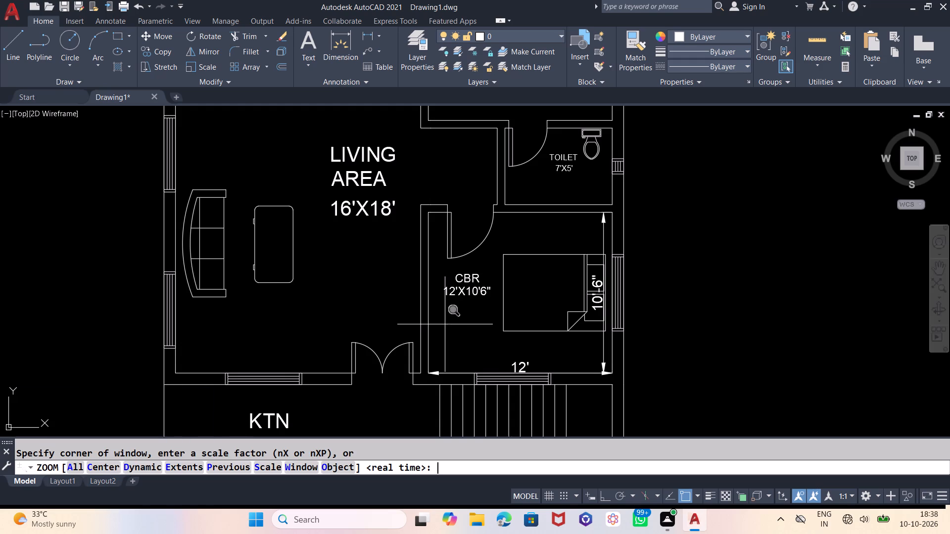
{"action": "key", "text": "e"}
{"action": "key", "text": "Return"}
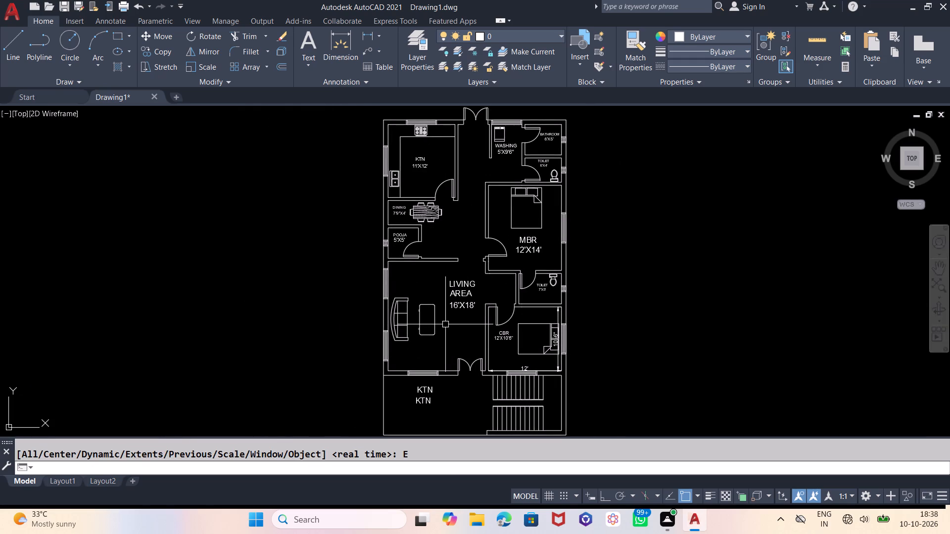
{"action": "scroll", "coordinate": [512, 331], "scroll_direction": "up", "scroll_amount": 2}
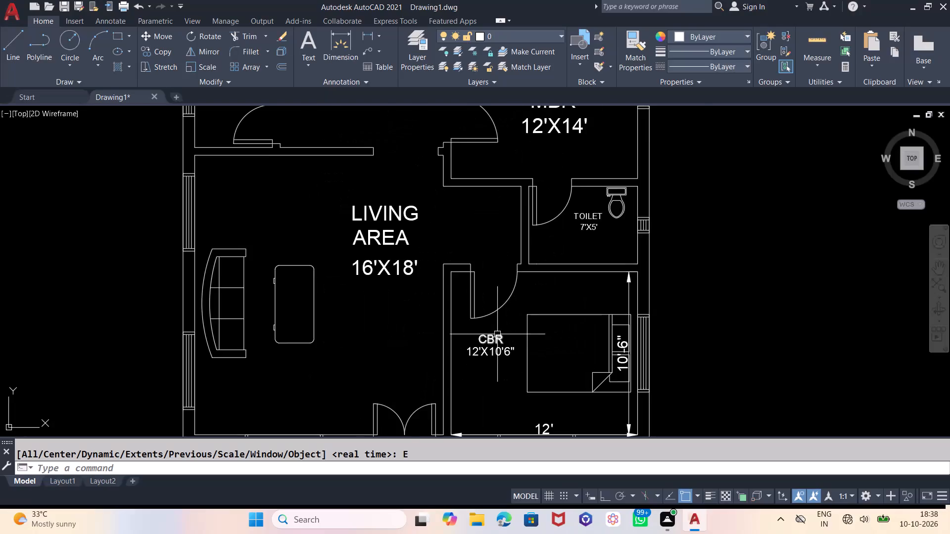
{"action": "scroll", "coordinate": [497, 334], "scroll_direction": "up", "scroll_amount": 1}
{"action": "left_click", "coordinate": [438, 334]}
{"action": "left_click", "coordinate": [510, 388]}
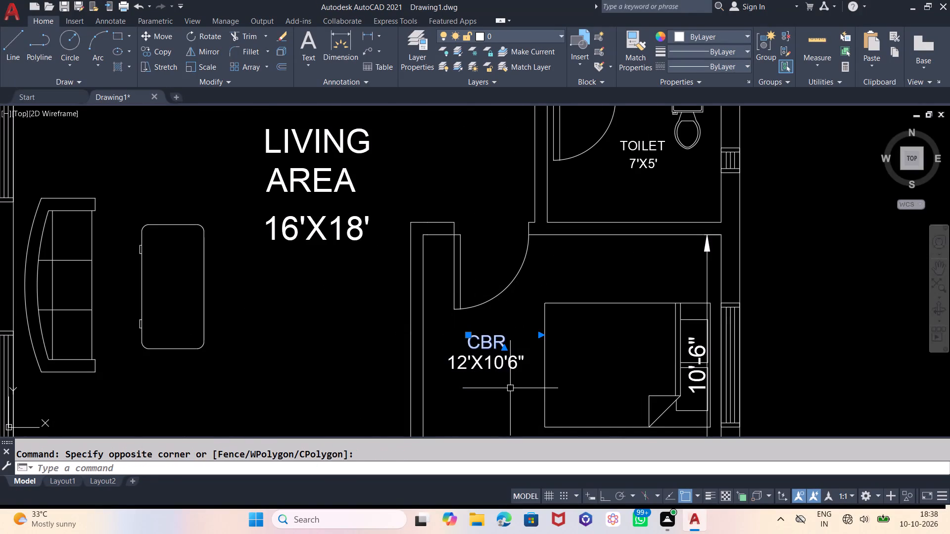
{"action": "left_click", "coordinate": [508, 358]}
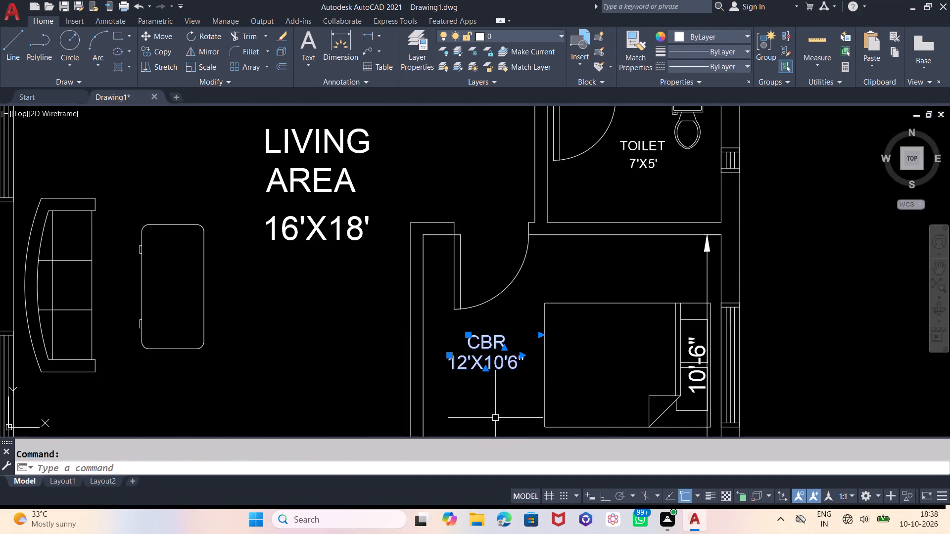
{"action": "key", "text": "m"}
{"action": "key", "text": "Return"}
{"action": "left_click", "coordinate": [500, 402]}
{"action": "scroll", "coordinate": [506, 311], "scroll_direction": "down", "scroll_amount": 1}
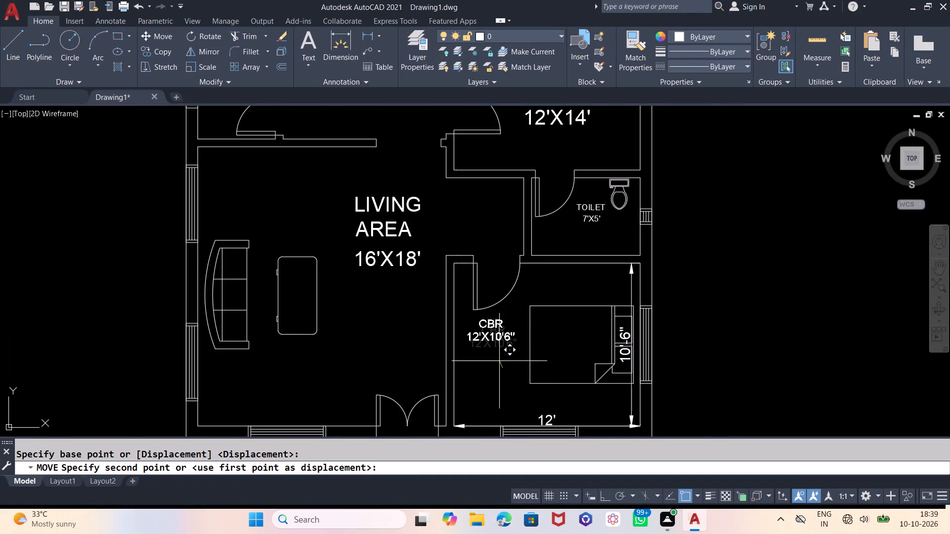
{"action": "left_click", "coordinate": [501, 384]}
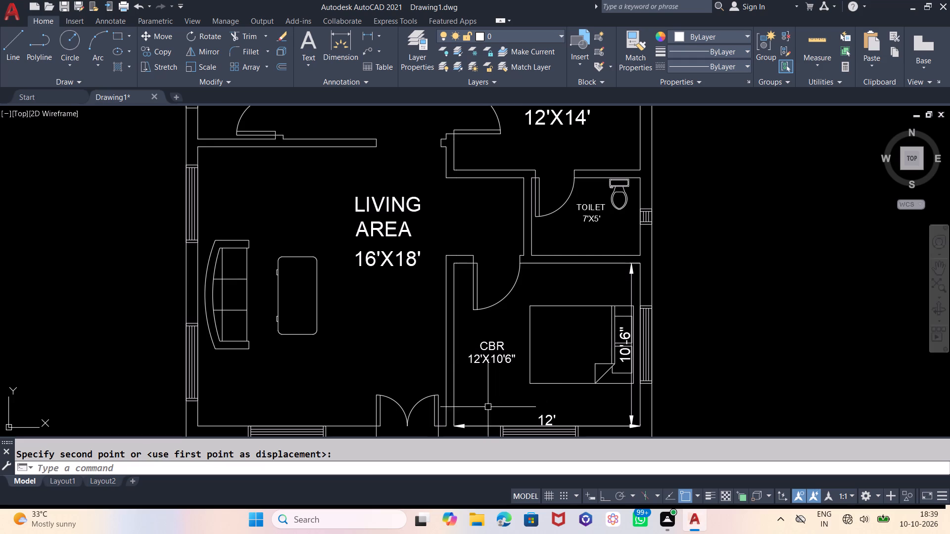
Delete the temporary 12' and 10'-6" dimensions from the CBR bedroom.
{"action": "left_click", "coordinate": [629, 273]}
{"action": "scroll", "coordinate": [611, 203], "scroll_direction": "down", "scroll_amount": 2}
{"action": "scroll", "coordinate": [570, 333], "scroll_direction": "up", "scroll_amount": 2}
{"action": "left_click", "coordinate": [614, 210]}
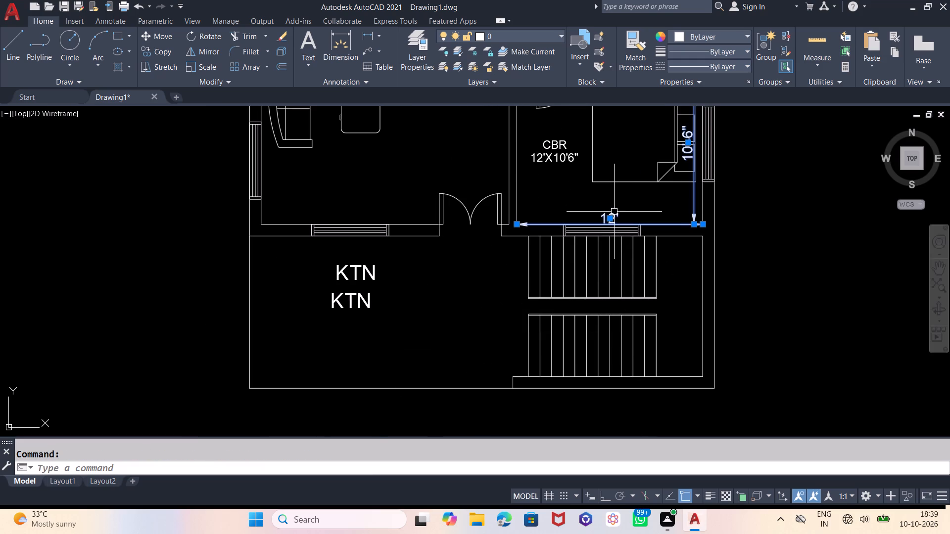
{"action": "key", "text": "Delete"}
Dimension the porch's width along its south edge up to the stair area and its depth along its west edge.
{"action": "middle_click_drag", "start_coordinate": [624, 289], "coordinate": [632, 393]}
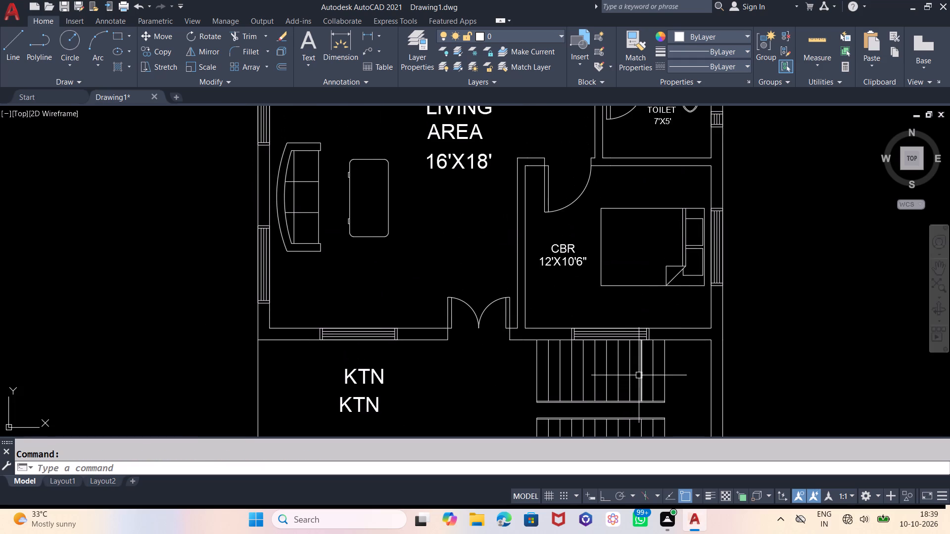
{"action": "scroll", "coordinate": [639, 375], "scroll_direction": "down", "scroll_amount": 1}
{"action": "scroll", "coordinate": [495, 283], "scroll_direction": "down", "scroll_amount": 1}
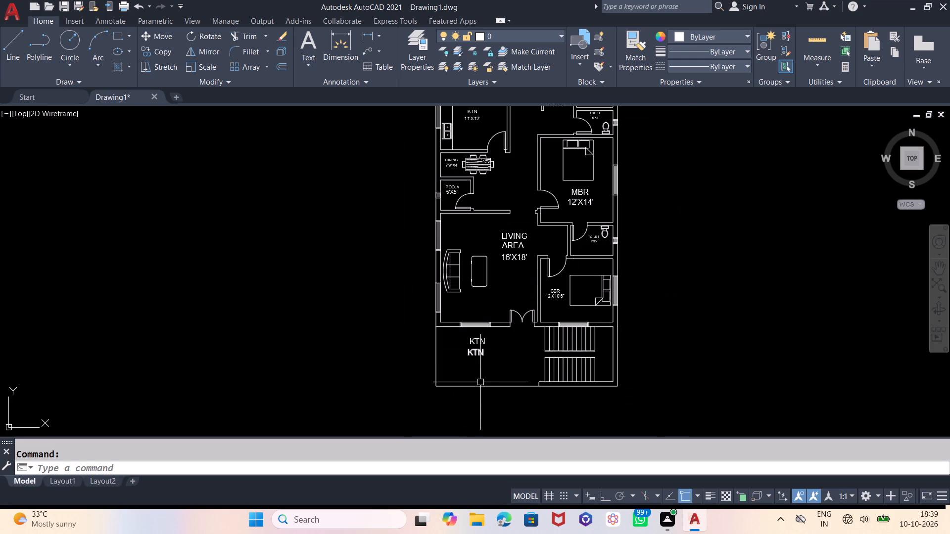
{"action": "scroll", "coordinate": [480, 382], "scroll_direction": "up", "scroll_amount": 1}
{"action": "left_click", "coordinate": [353, 47]}
{"action": "scroll", "coordinate": [437, 344], "scroll_direction": "up", "scroll_amount": 1}
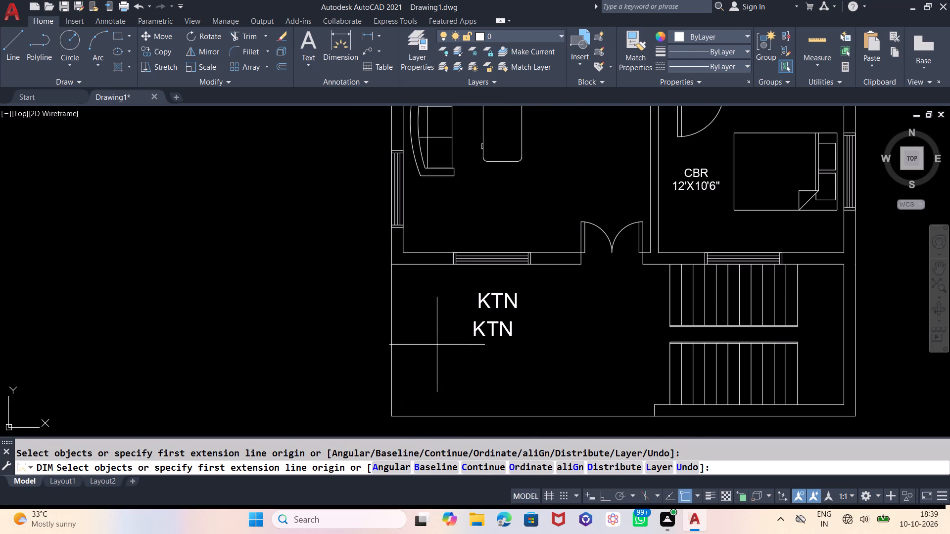
{"action": "left_click", "coordinate": [394, 416]}
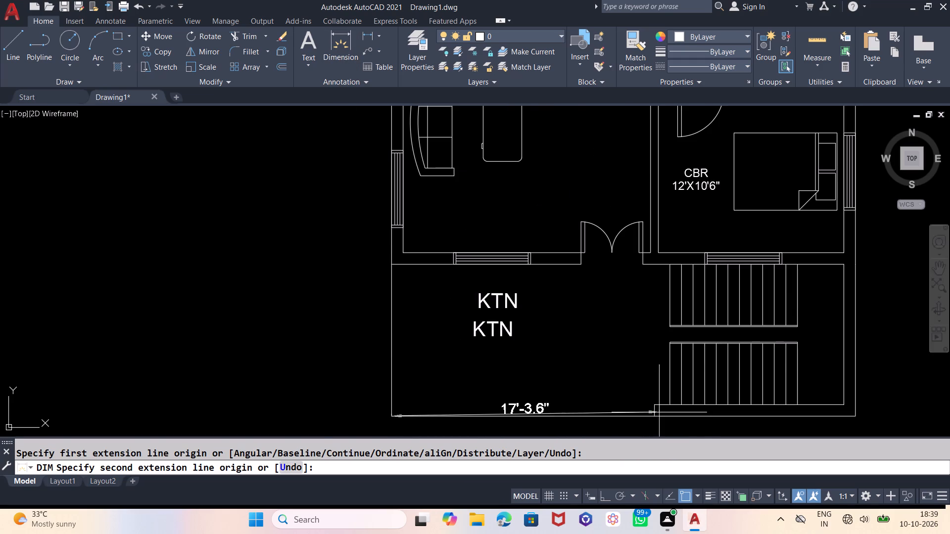
{"action": "left_click", "coordinate": [652, 417]}
{"action": "left_click", "coordinate": [646, 399]}
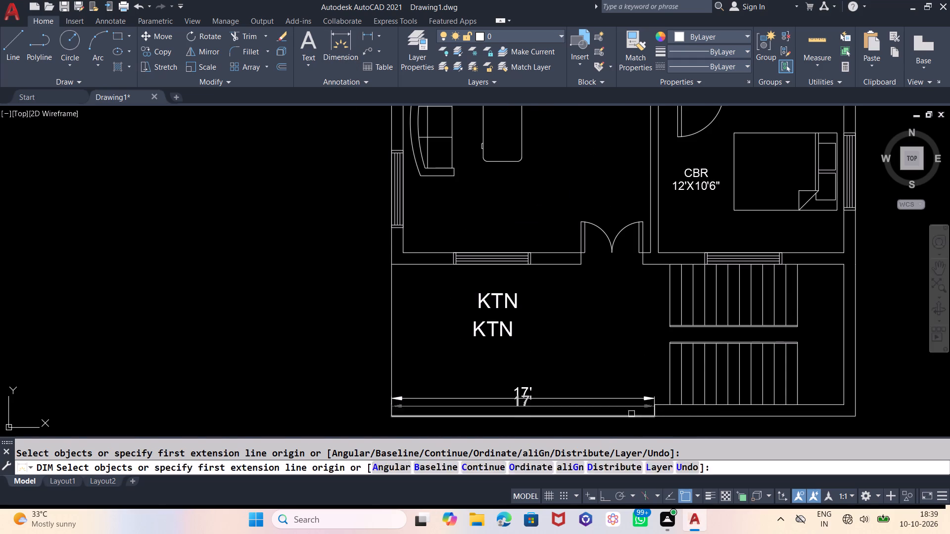
{"action": "left_click", "coordinate": [391, 266]}
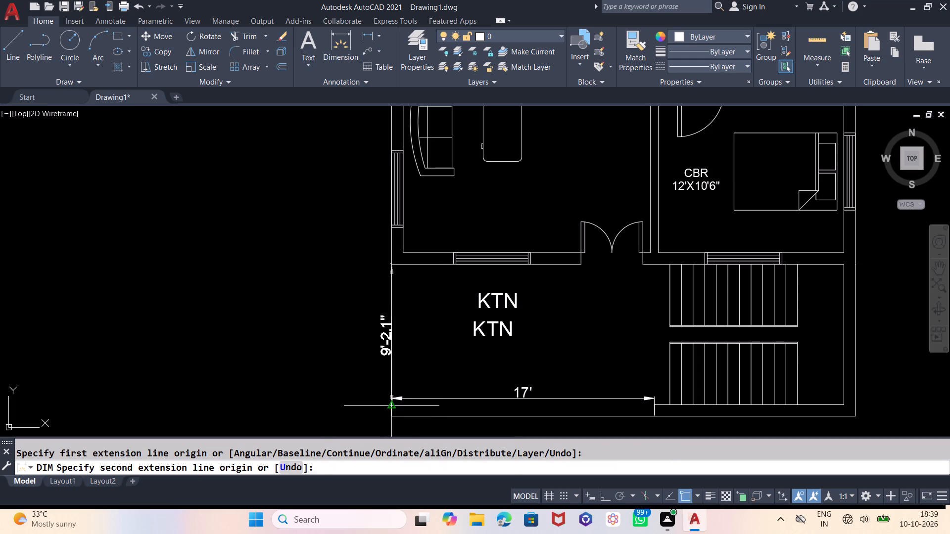
{"action": "left_click", "coordinate": [392, 416]}
{"action": "left_click", "coordinate": [421, 411]}
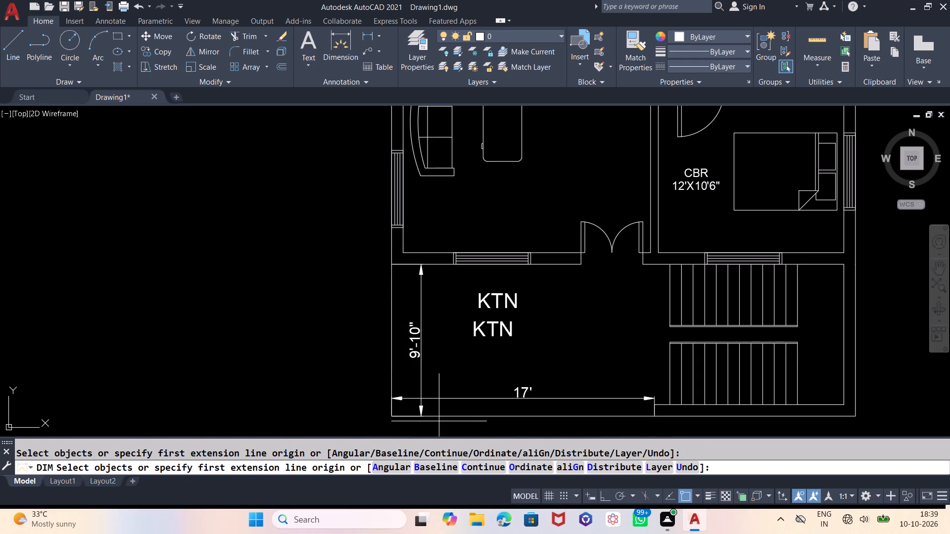
{"action": "key", "text": "Escape"}
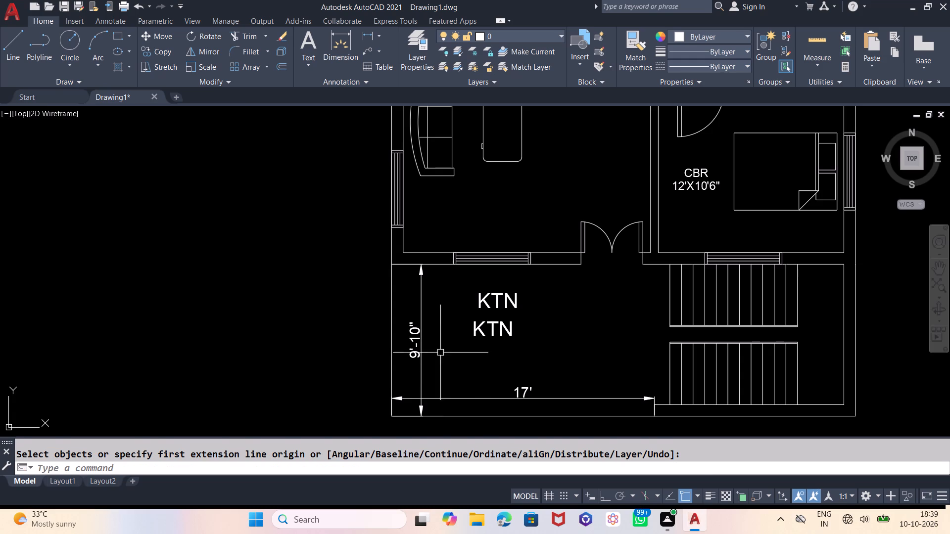
Replace the upper KTN placeholder in the porch with the room name PORCH.
{"action": "double_click", "coordinate": [518, 299]}
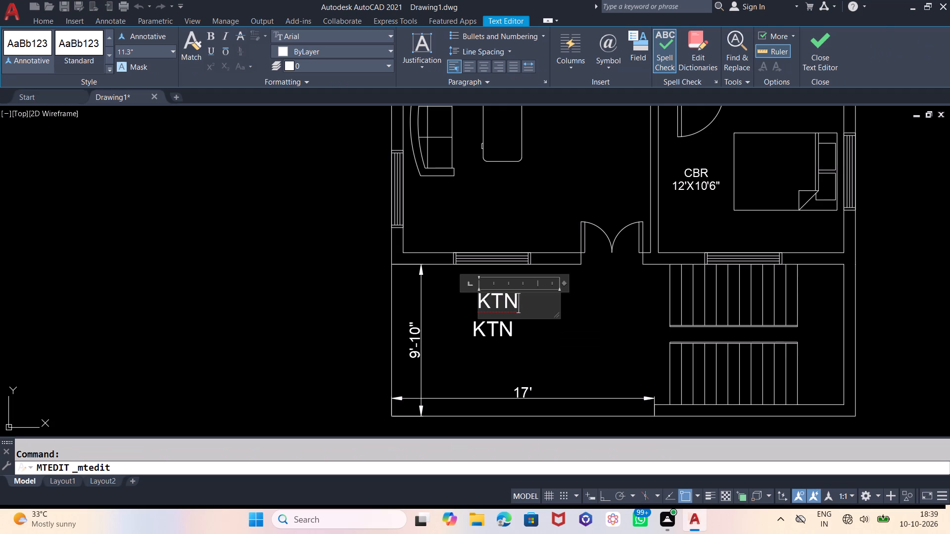
{"action": "key", "text": "BackSpace"}
{"action": "key", "text": "BackSpace"}
{"action": "key", "text": "BackSpace"}
{"action": "type", "text": "PORCH"}
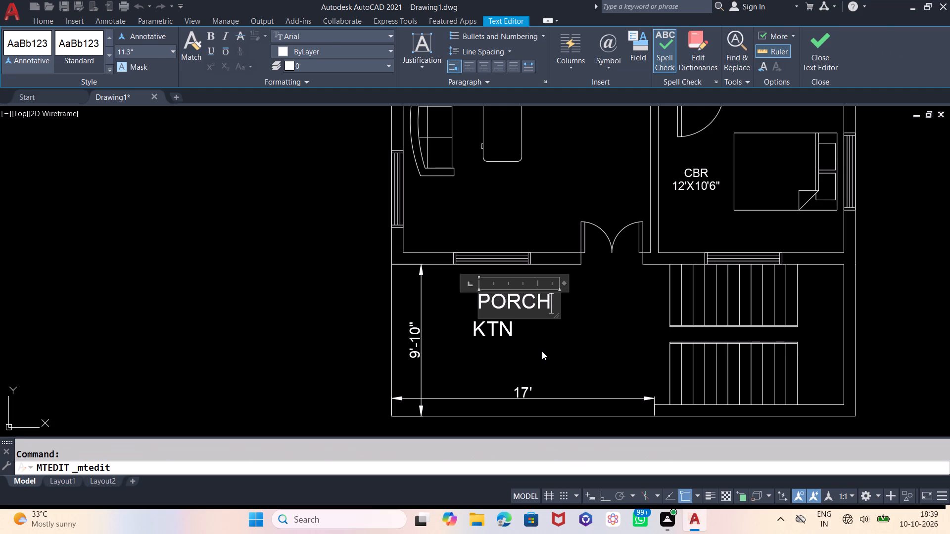
{"action": "left_click", "coordinate": [542, 351]}
Replace the lower KTN placeholder in the porch with the size text 17'X9'10".
{"action": "double_click", "coordinate": [513, 330]}
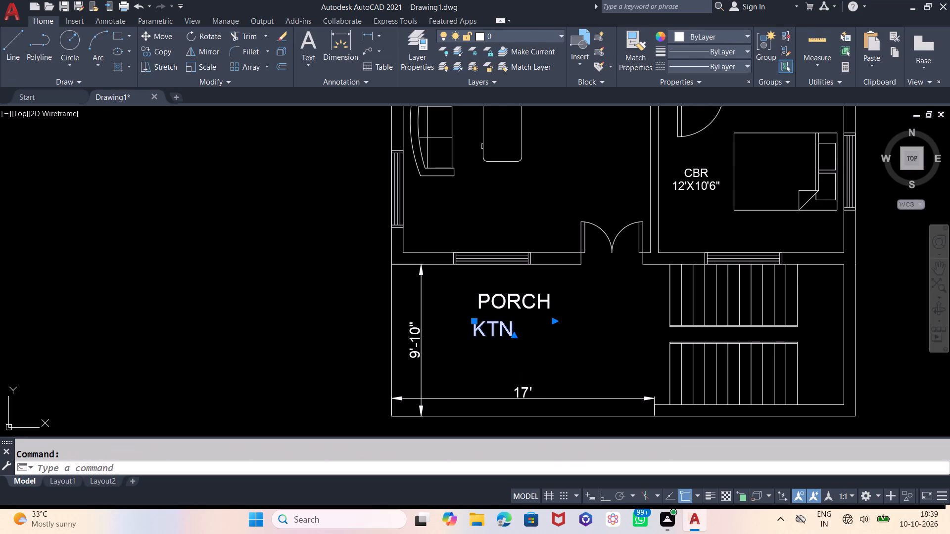
{"action": "key", "text": "BackSpace"}
{"action": "key", "text": "BackSpace"}
{"action": "key", "text": "BackSpace"}
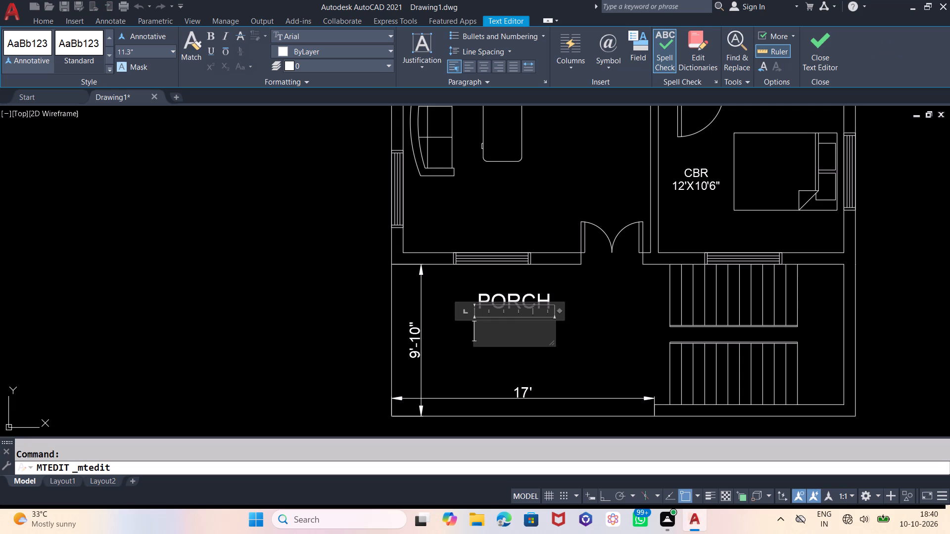
{"action": "key", "text": "1"}
{"action": "type", "text": "7'X"}
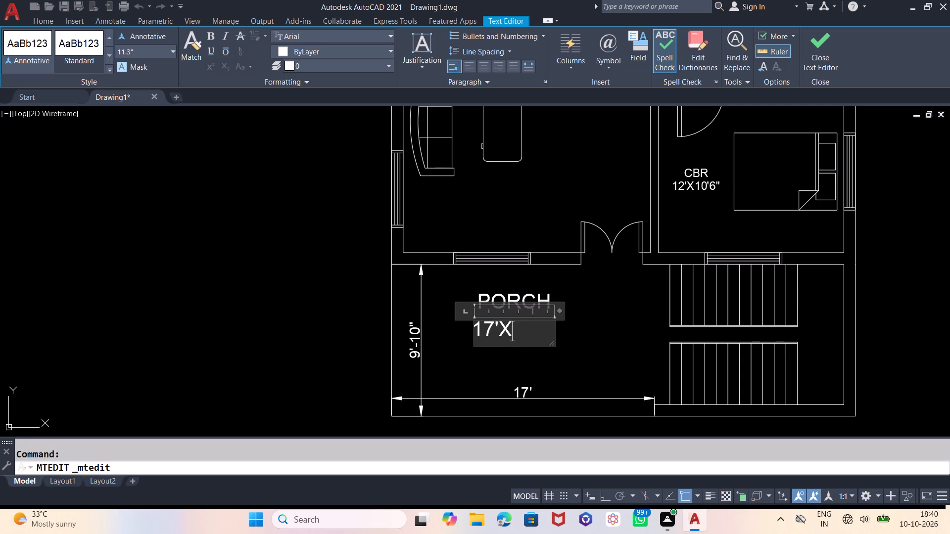
{"action": "key", "text": "9"}
{"action": "type", "text": "'10"}
{"action": "key", "text": "shift+quotedbl"}
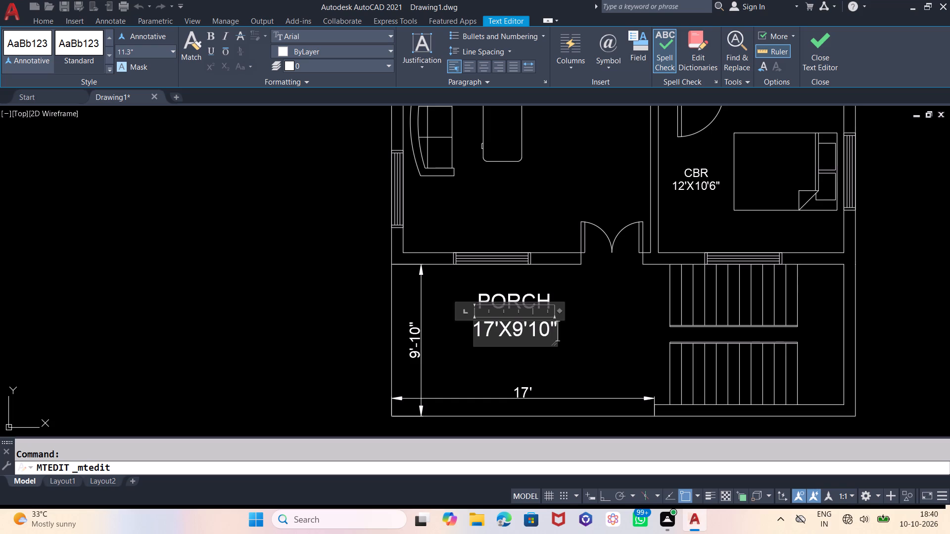
{"action": "left_click", "coordinate": [557, 357]}
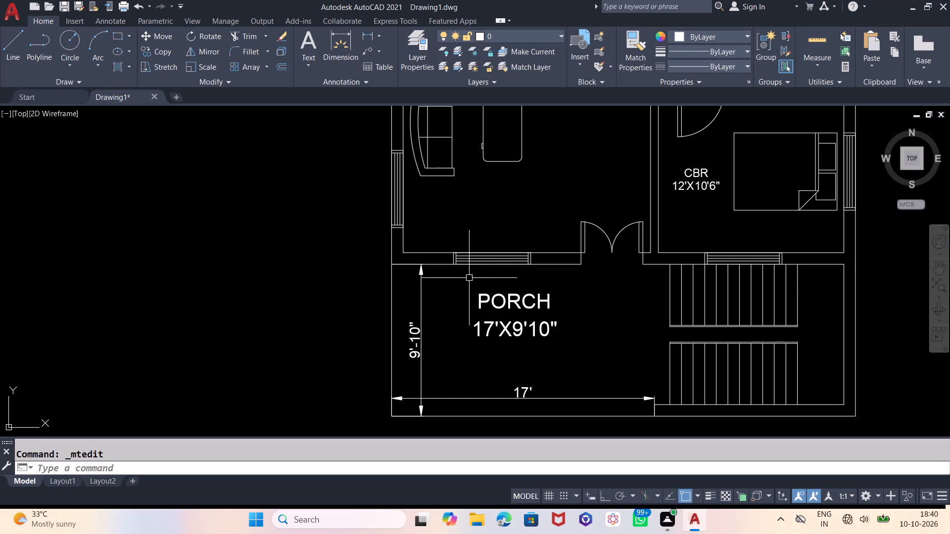
Scale the PORCH and 17'X9'10" texts down together to about 0.6 of their size.
{"action": "left_click_drag", "start_coordinate": [469, 278], "coordinate": [473, 283]}
{"action": "left_click", "coordinate": [562, 347]}
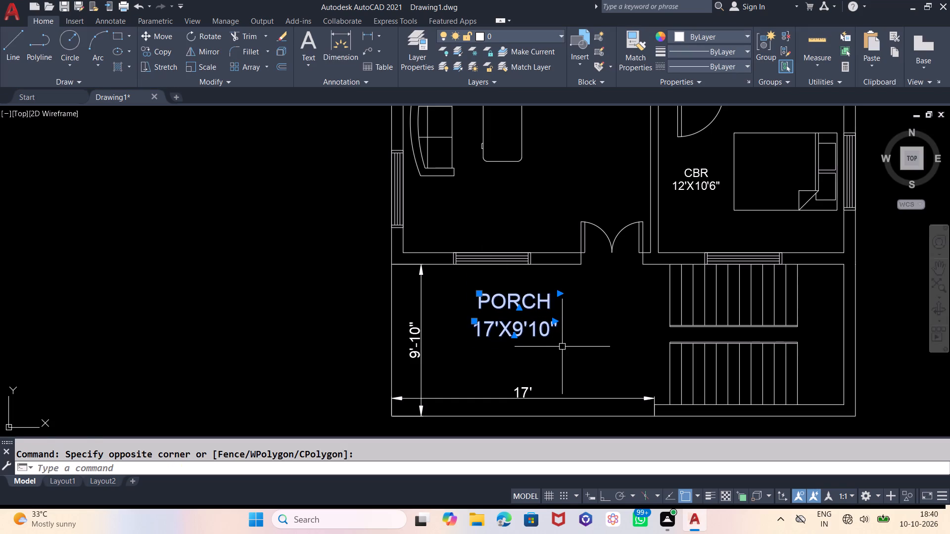
{"action": "type", "text": "SC"}
{"action": "key", "text": "Return"}
{"action": "left_click", "coordinate": [562, 348]}
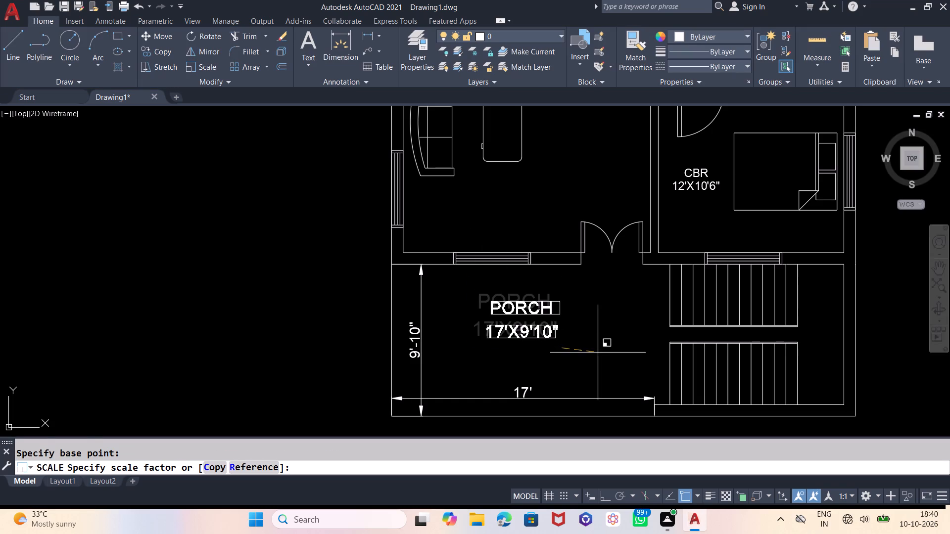
{"action": "left_click", "coordinate": [587, 349]}
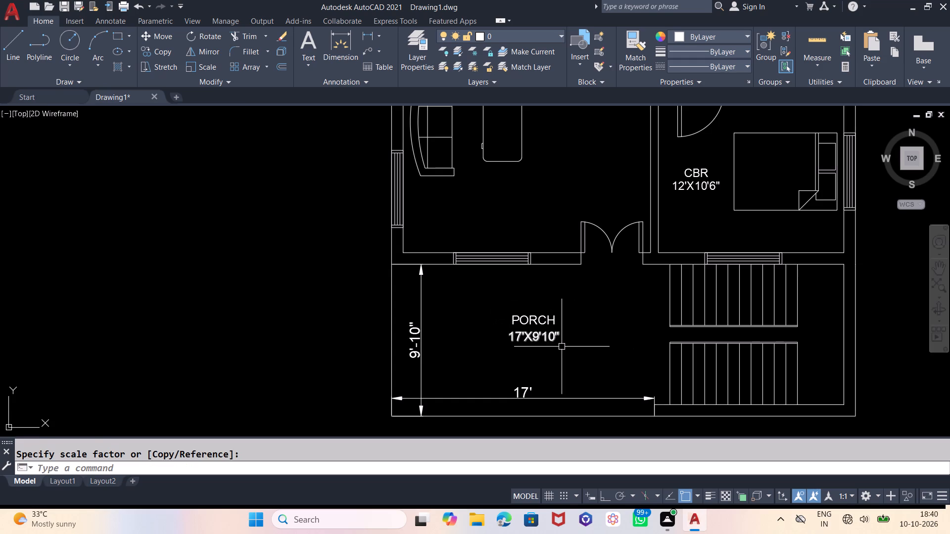
Move the PORCH label and its 17'X9'10" size text together slightly northwest within the porch.
{"action": "left_click", "coordinate": [515, 316]}
{"action": "left_click", "coordinate": [521, 336]}
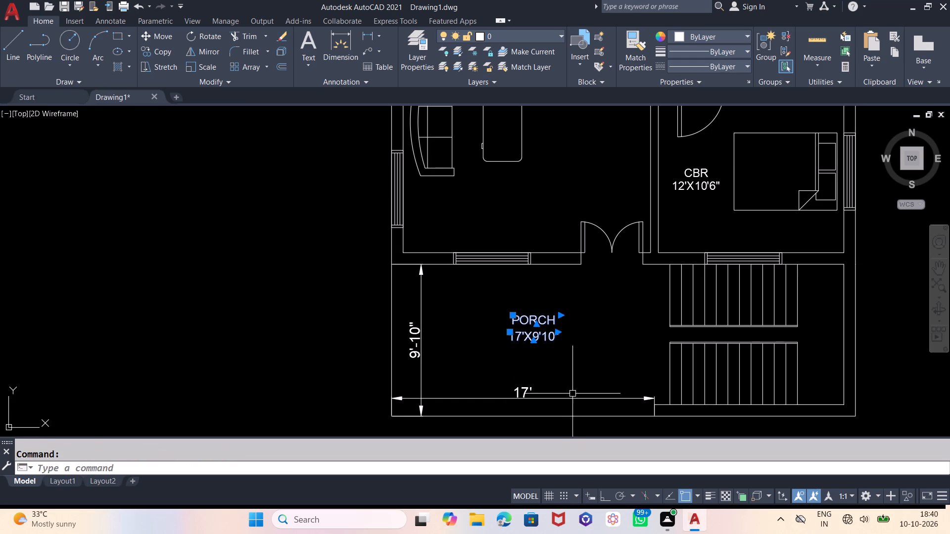
{"action": "key", "text": "m"}
{"action": "key", "text": "Return"}
{"action": "left_click", "coordinate": [601, 365]}
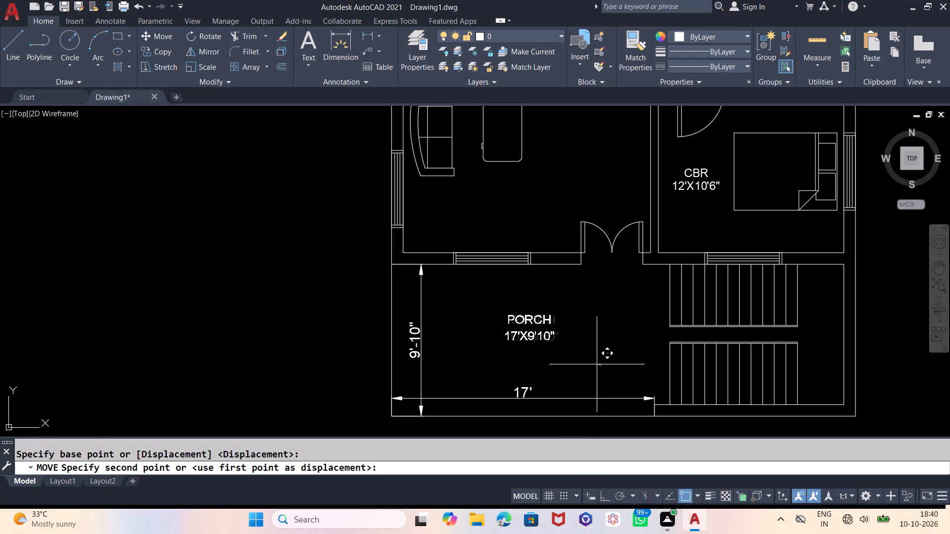
{"action": "left_click", "coordinate": [570, 352]}
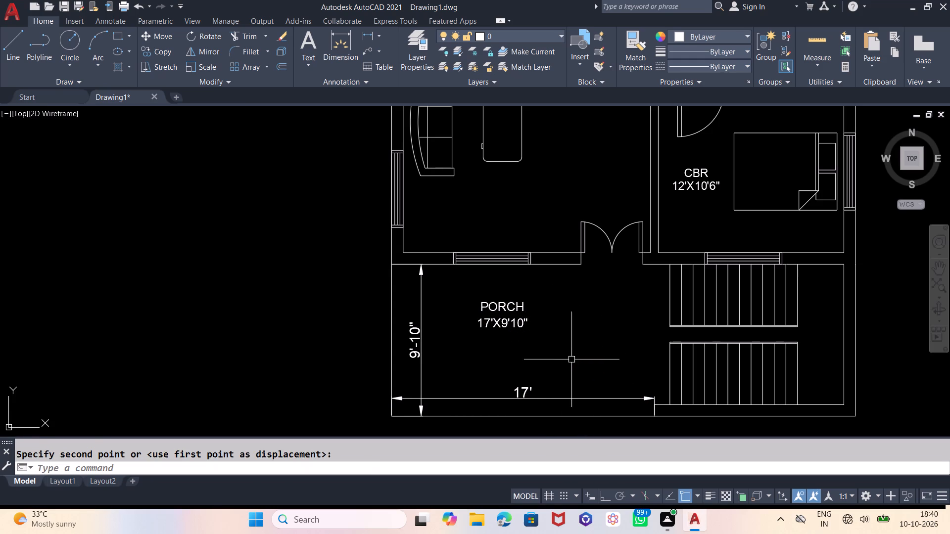
Delete the temporary 17' and 9'-10" dimensions from the porch.
{"action": "left_click", "coordinate": [527, 389]}
{"action": "left_click", "coordinate": [410, 341]}
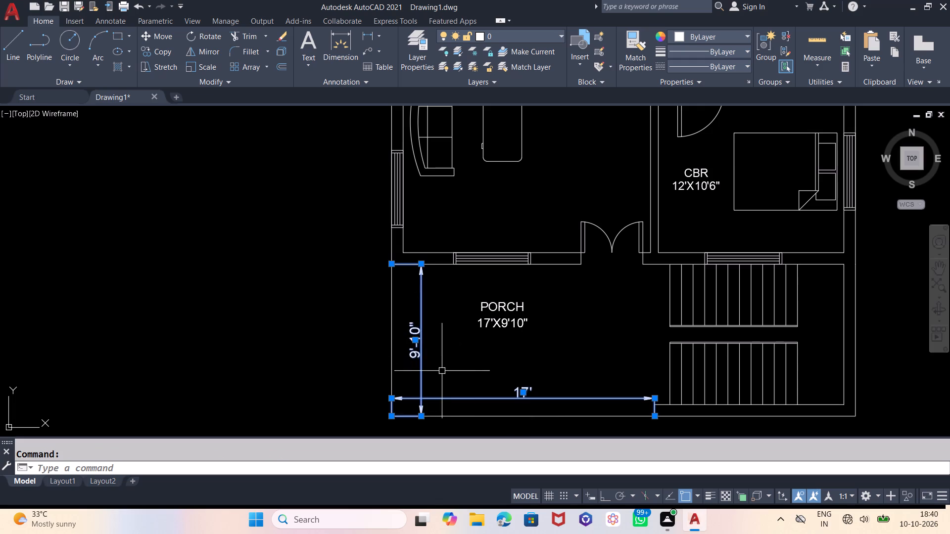
{"action": "key", "text": "Delete"}
Start a hatch with the SOLID pattern and fill the wall sections at the kitchen's northwest corner, northeast corner and east side.
{"action": "middle_click_drag", "start_coordinate": [617, 270], "coordinate": [608, 307]}
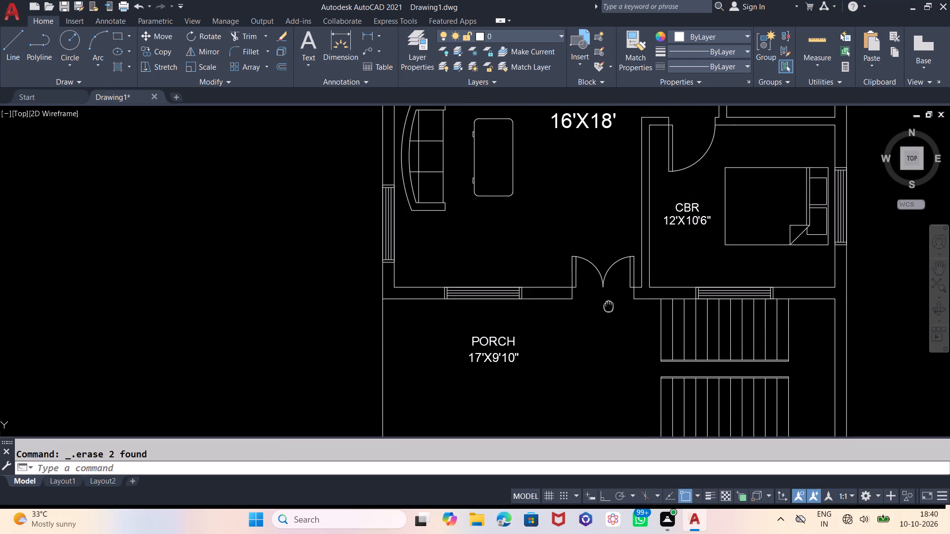
{"action": "middle_click_drag", "start_coordinate": [608, 307], "coordinate": [606, 308]}
{"action": "scroll", "coordinate": [496, 301], "scroll_direction": "down", "scroll_amount": 1}
{"action": "key", "text": "z"}
{"action": "key", "text": "Return"}
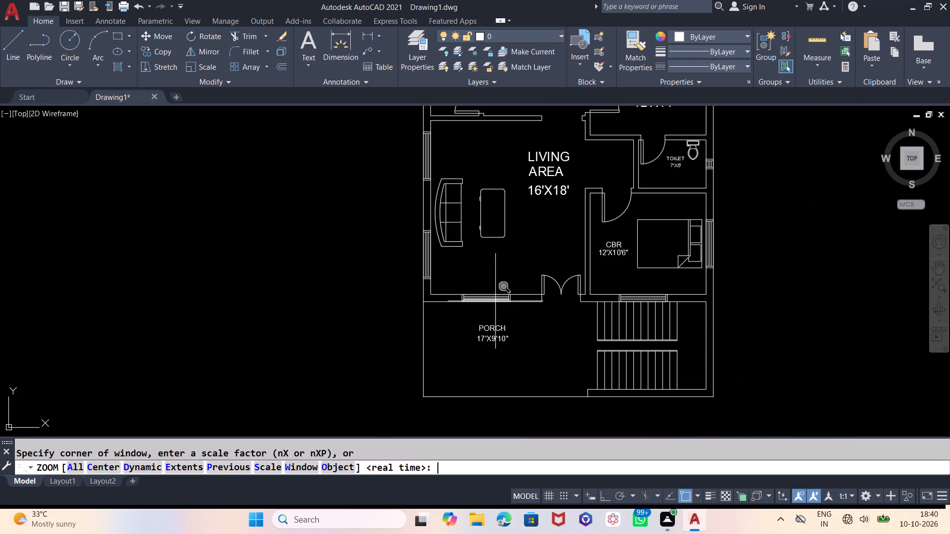
{"action": "key", "text": "e"}
{"action": "key", "text": "Return"}
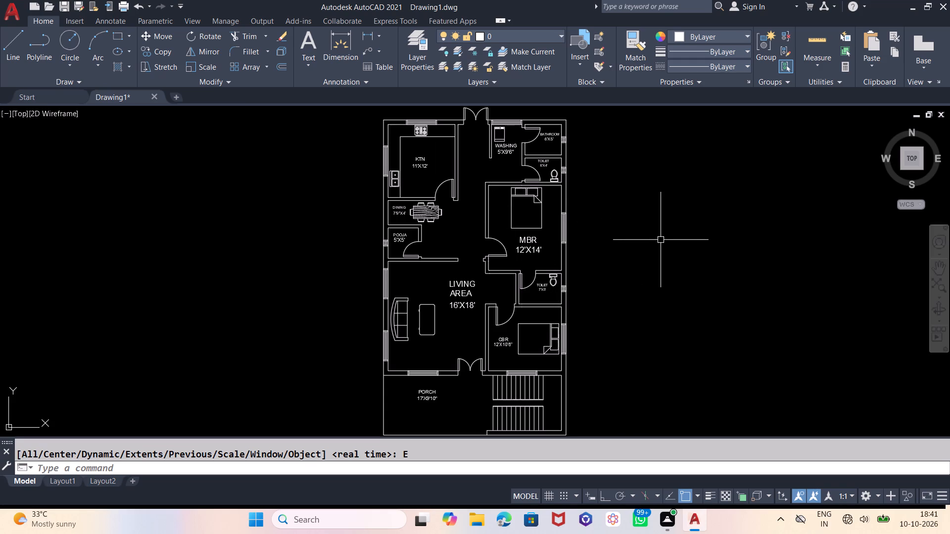
{"action": "type", "text": "HATCH"}
{"action": "key", "text": "Return"}
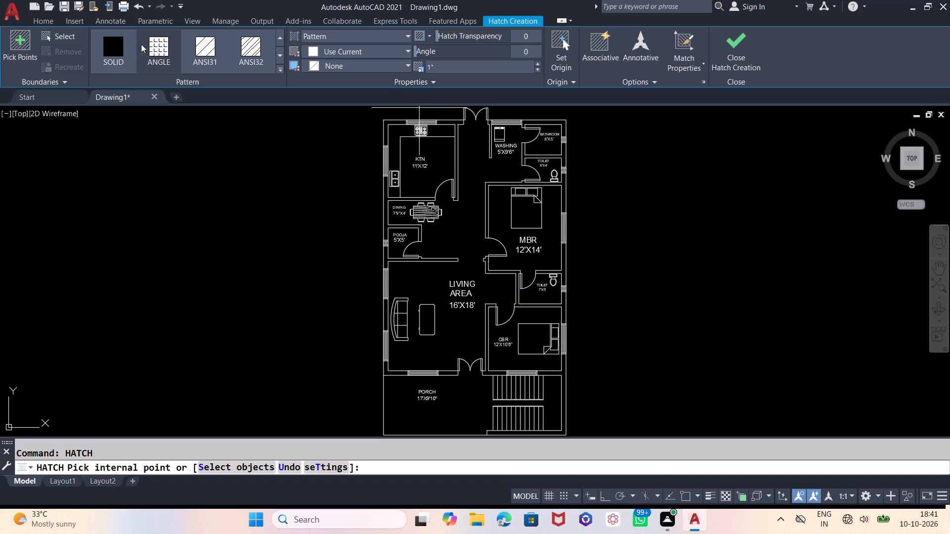
{"action": "left_click", "coordinate": [120, 44]}
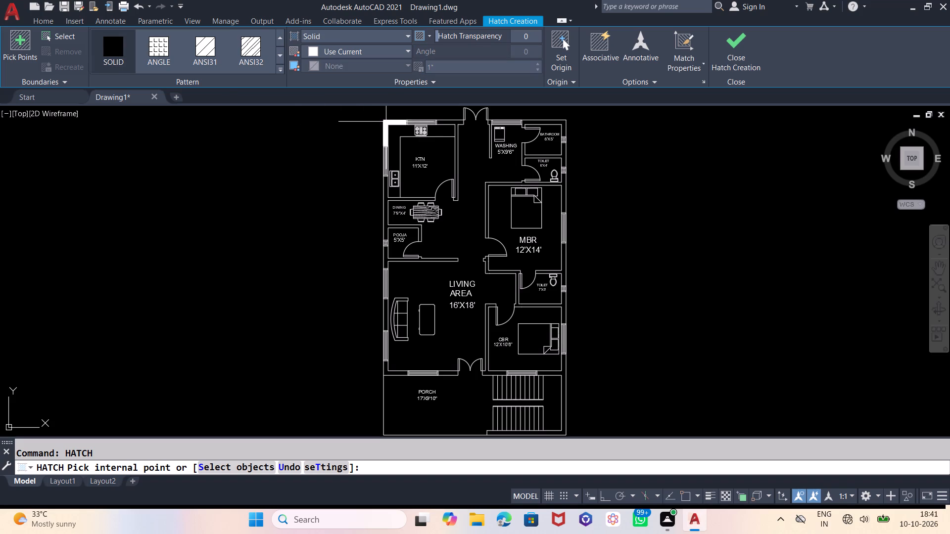
{"action": "left_click", "coordinate": [386, 122]}
{"action": "scroll", "coordinate": [452, 121], "scroll_direction": "up", "scroll_amount": 1}
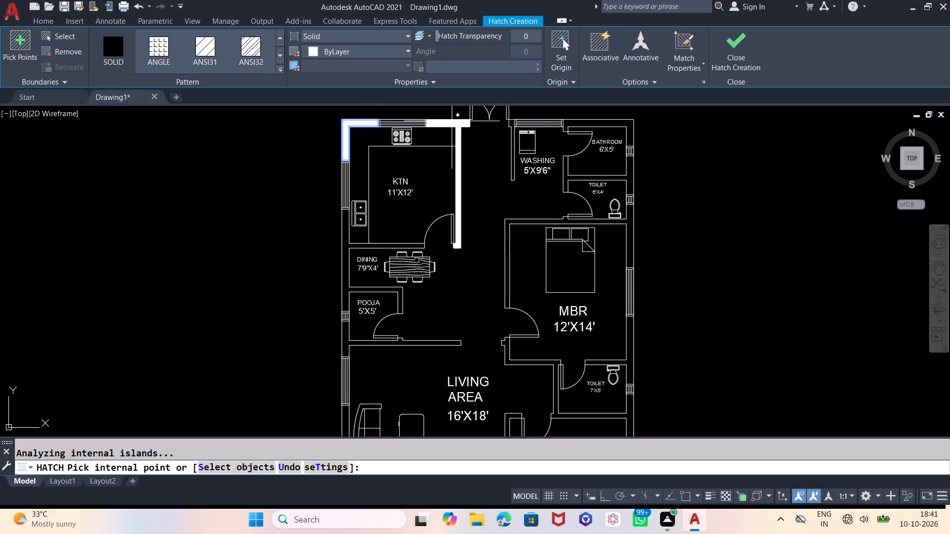
{"action": "left_click", "coordinate": [452, 123]}
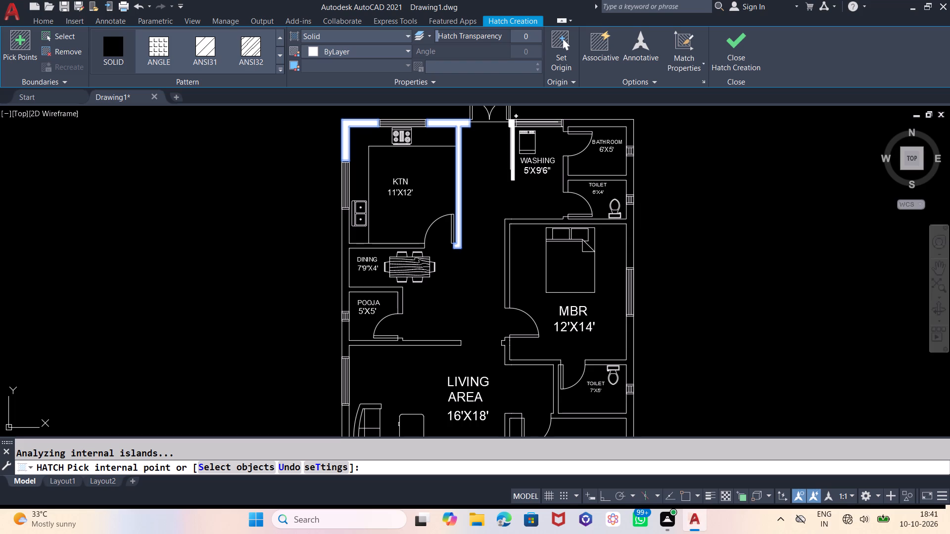
Fill the walls around the washing area, bathroom, 6'X4' toilet and MBR with the SOLID hatch.
{"action": "left_click", "coordinate": [510, 122]}
{"action": "left_click", "coordinate": [569, 120]}
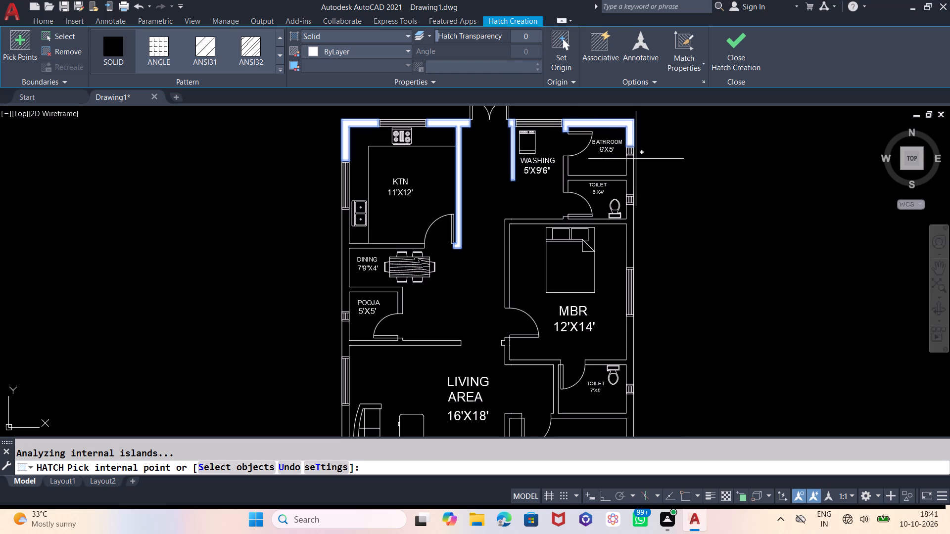
{"action": "left_click", "coordinate": [629, 162]}
{"action": "left_click", "coordinate": [633, 224]}
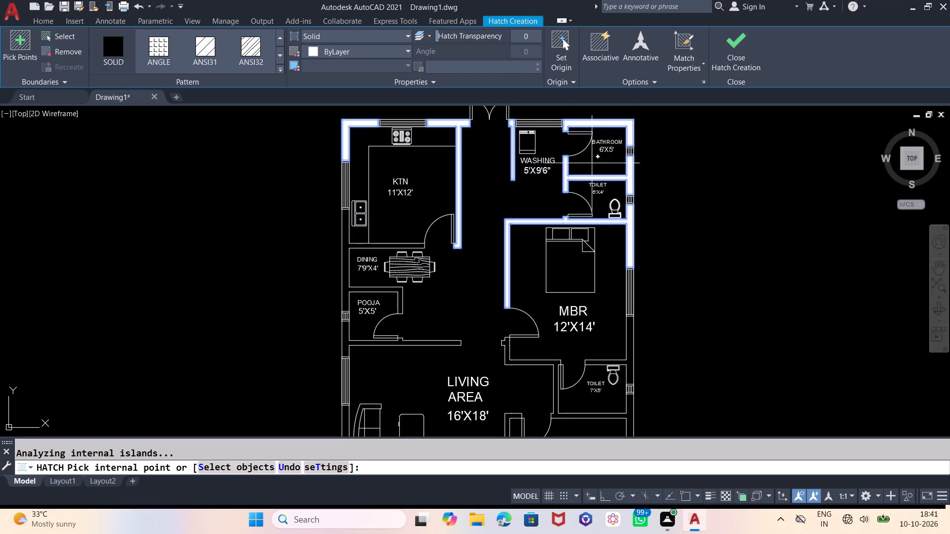
{"action": "left_click", "coordinate": [628, 329]}
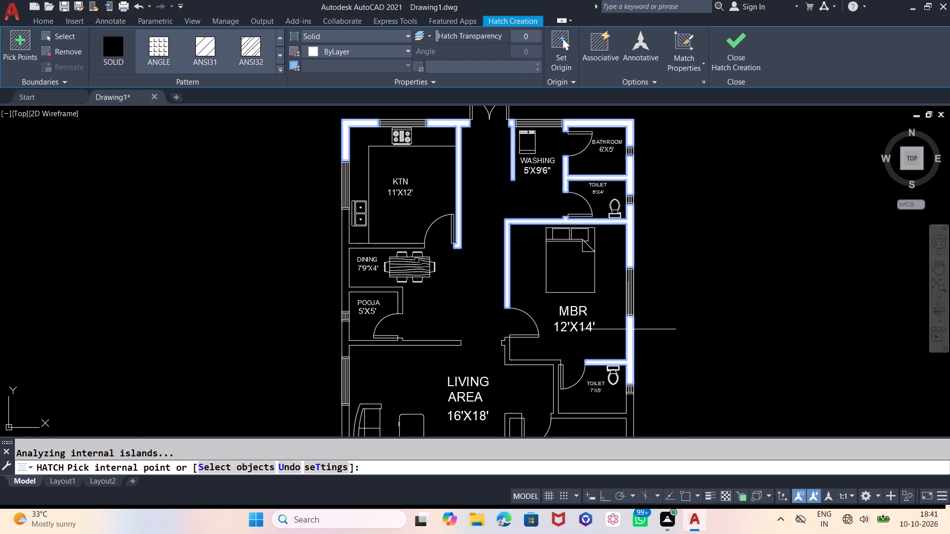
Fill the walls around the 7'X5' toilet, the CBR and the staircase with the solid hatch.
{"action": "scroll", "coordinate": [562, 183], "scroll_direction": "down", "scroll_amount": 2}
{"action": "scroll", "coordinate": [579, 288], "scroll_direction": "up", "scroll_amount": 2}
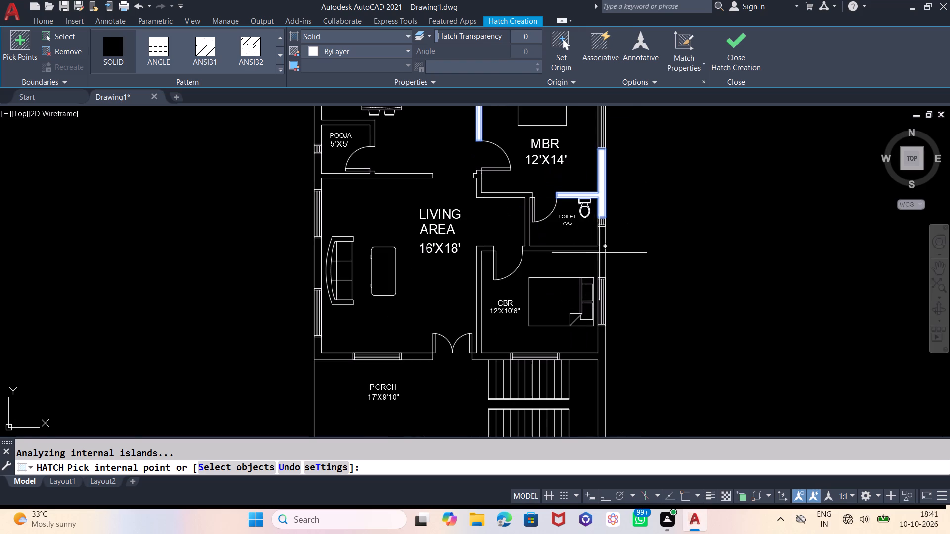
{"action": "left_click", "coordinate": [602, 250]}
{"action": "left_click", "coordinate": [601, 335]}
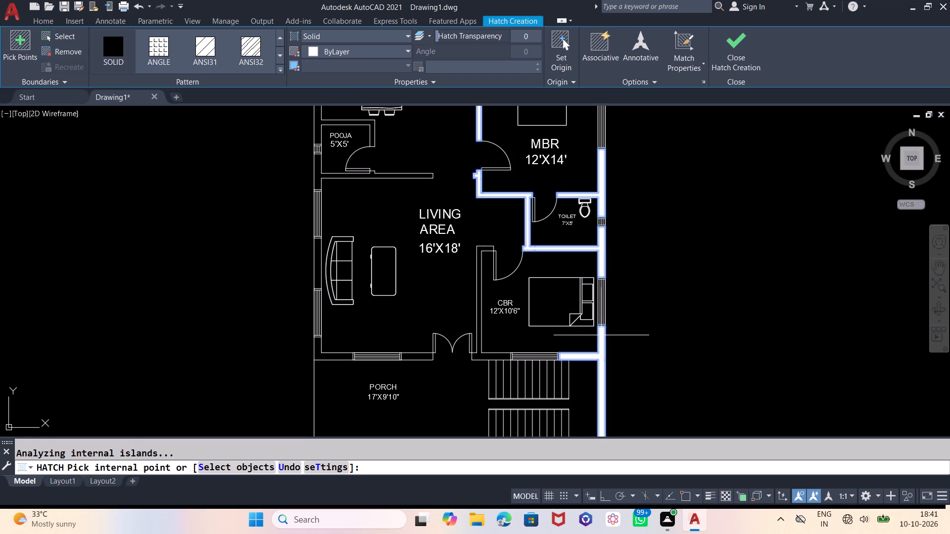
{"action": "scroll", "coordinate": [575, 165], "scroll_direction": "down", "scroll_amount": 1}
{"action": "scroll", "coordinate": [542, 307], "scroll_direction": "up", "scroll_amount": 1}
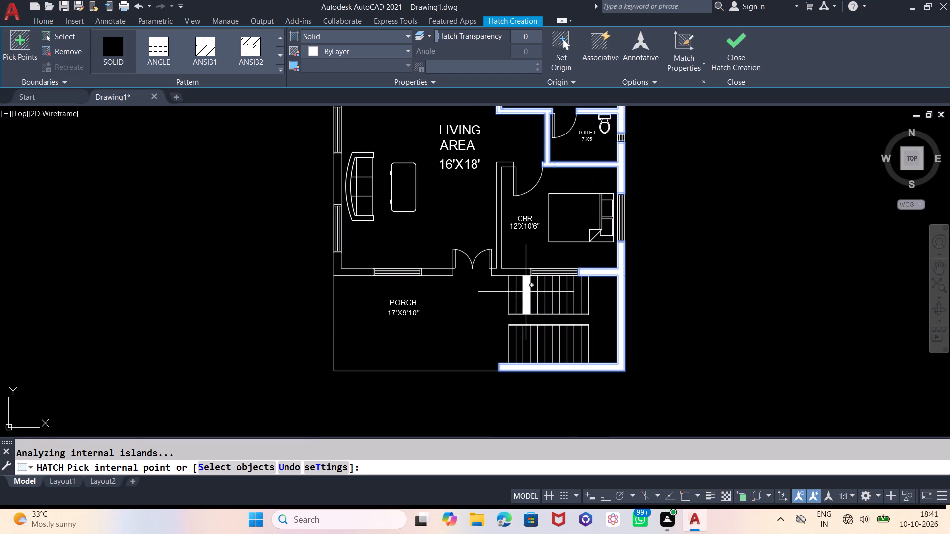
{"action": "left_click", "coordinate": [522, 272]}
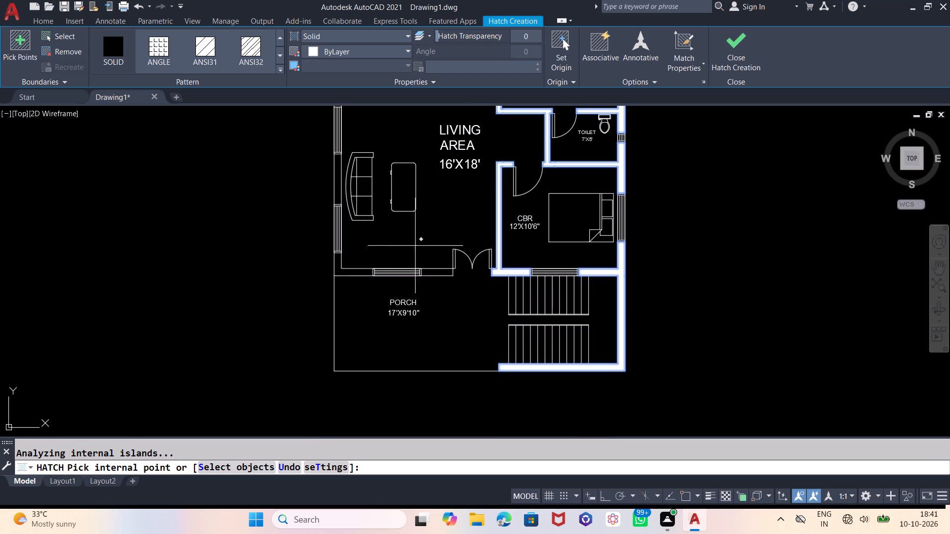
Fill the living area's south wall sections and the west wall pieces beside its windows with the solid hatch.
{"action": "left_click", "coordinate": [338, 257]}
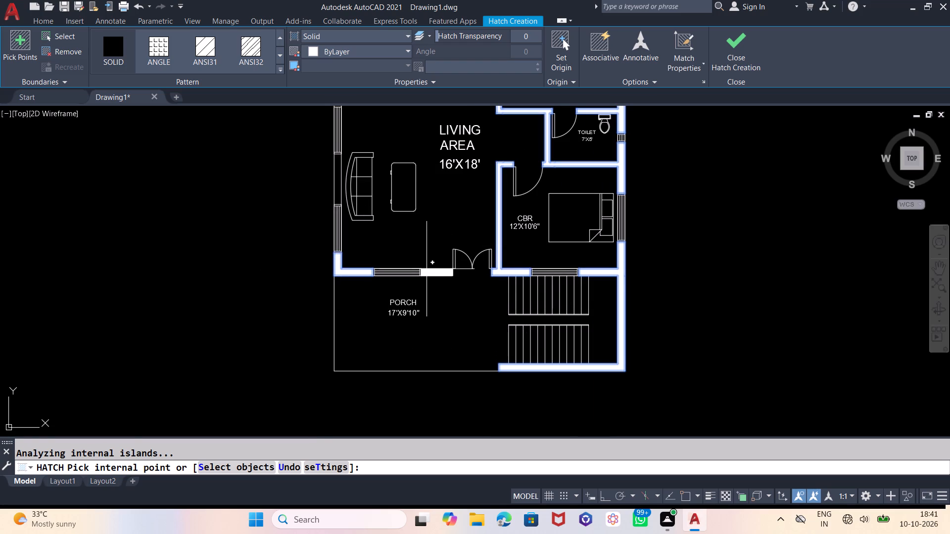
{"action": "left_click", "coordinate": [427, 269]}
{"action": "middle_click_drag", "start_coordinate": [494, 292], "coordinate": [585, 322]}
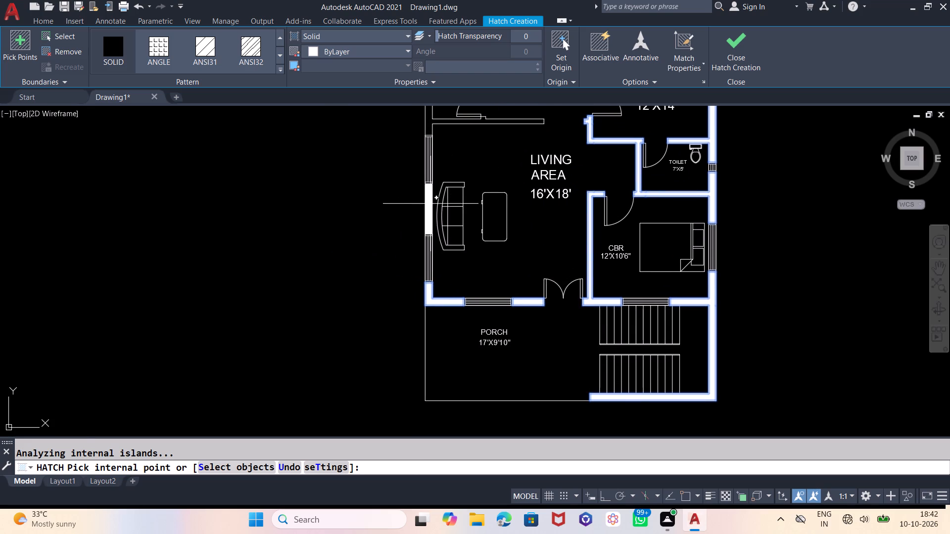
{"action": "left_click", "coordinate": [430, 204]}
Fill the remaining walls around the pooja, dining and kitchen's west side with the solid hatch and finish the hatch.
{"action": "middle_click_drag", "start_coordinate": [436, 194], "coordinate": [467, 366]}
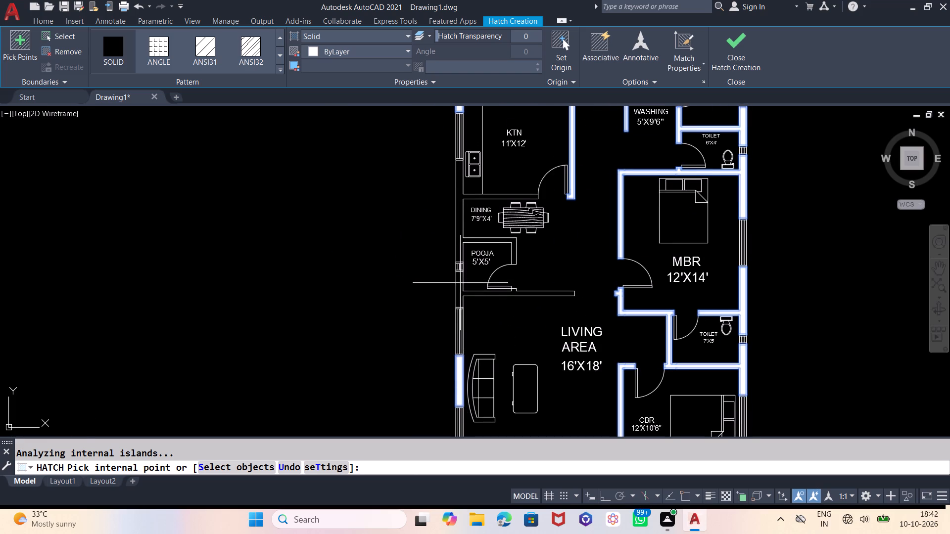
{"action": "left_click", "coordinate": [460, 283]}
{"action": "left_click", "coordinate": [459, 244]}
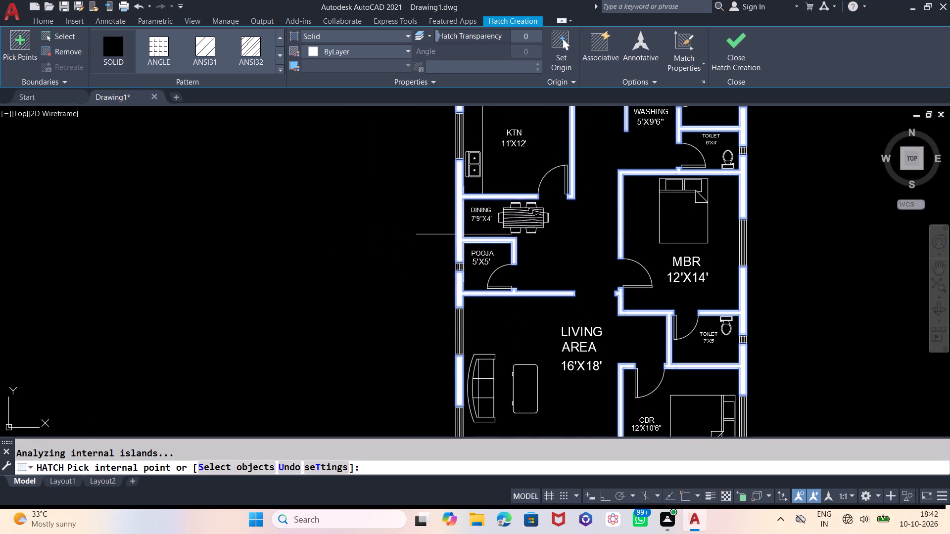
{"action": "middle_click_drag", "start_coordinate": [500, 189], "coordinate": [453, 268]}
{"action": "key", "text": "z"}
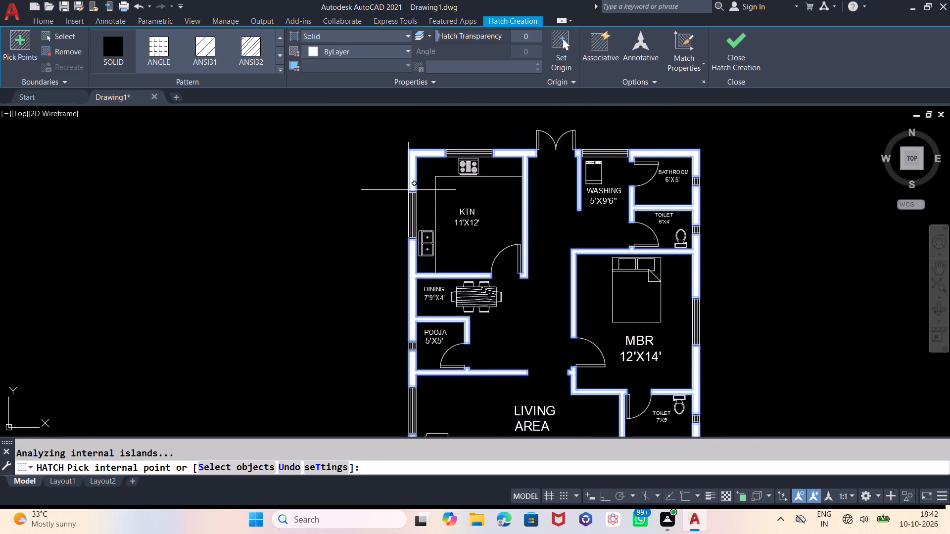
{"action": "key", "text": "Return"}
{"action": "key", "text": "e"}
{"action": "key", "text": "Return"}
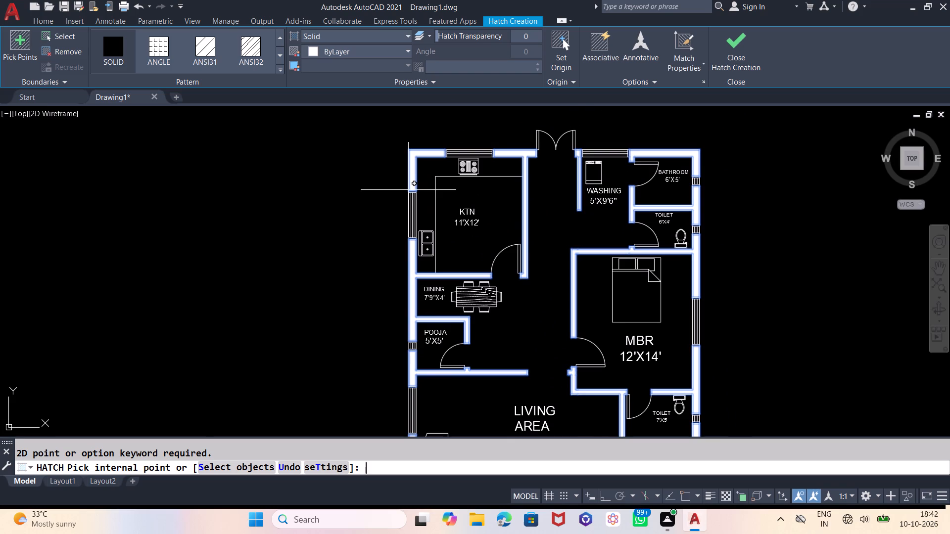
{"action": "scroll", "coordinate": [336, 177], "scroll_direction": "down", "scroll_amount": 1}
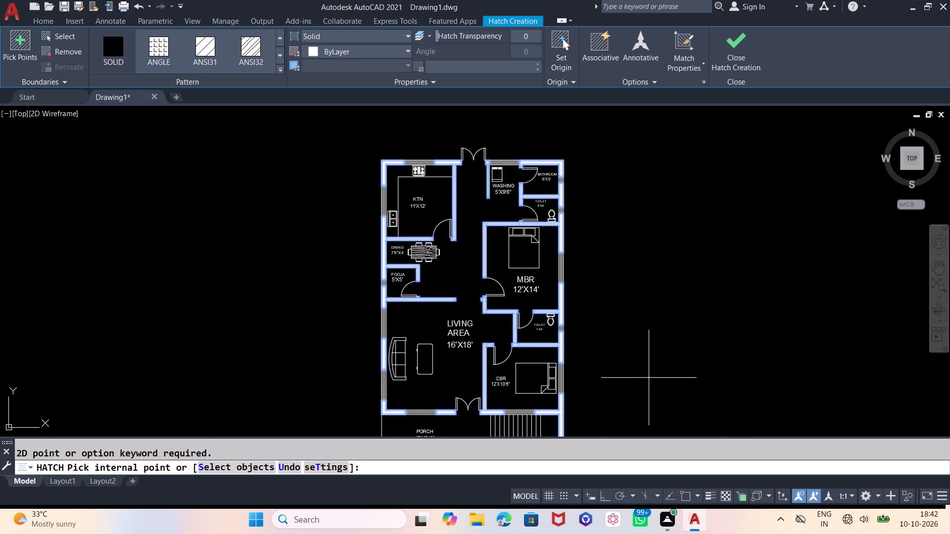
{"action": "middle_click_drag", "start_coordinate": [649, 375], "coordinate": [648, 342]}
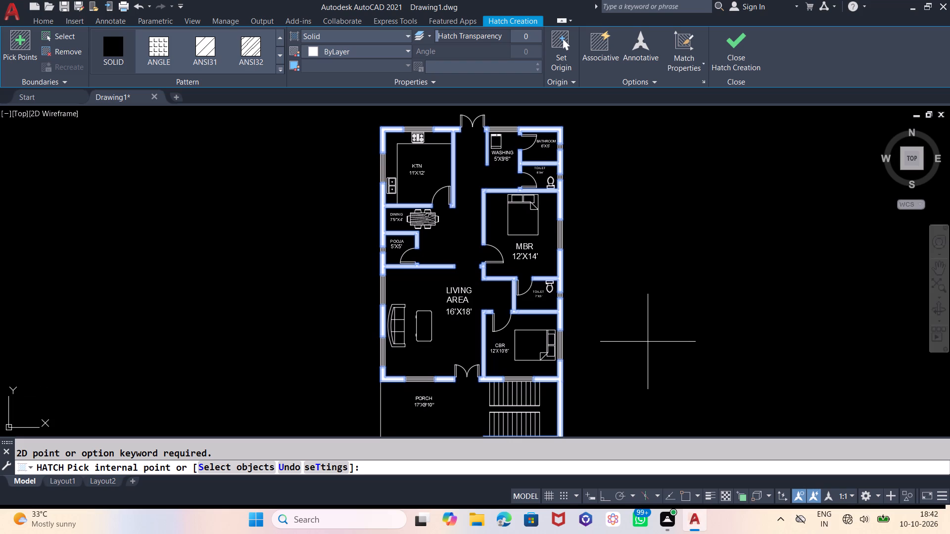
{"action": "middle_click_drag", "start_coordinate": [645, 352], "coordinate": [641, 338]}
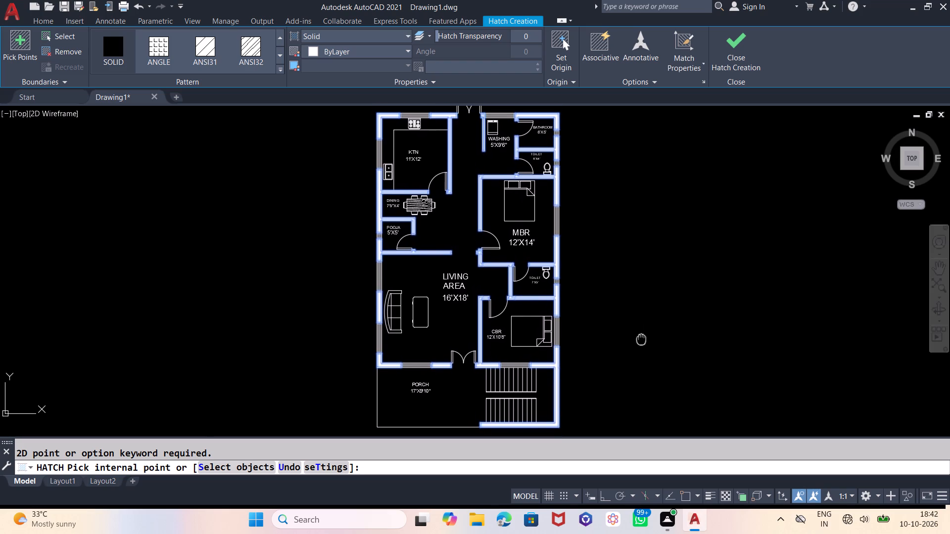
{"action": "middle_click_drag", "start_coordinate": [641, 338], "coordinate": [641, 344]}
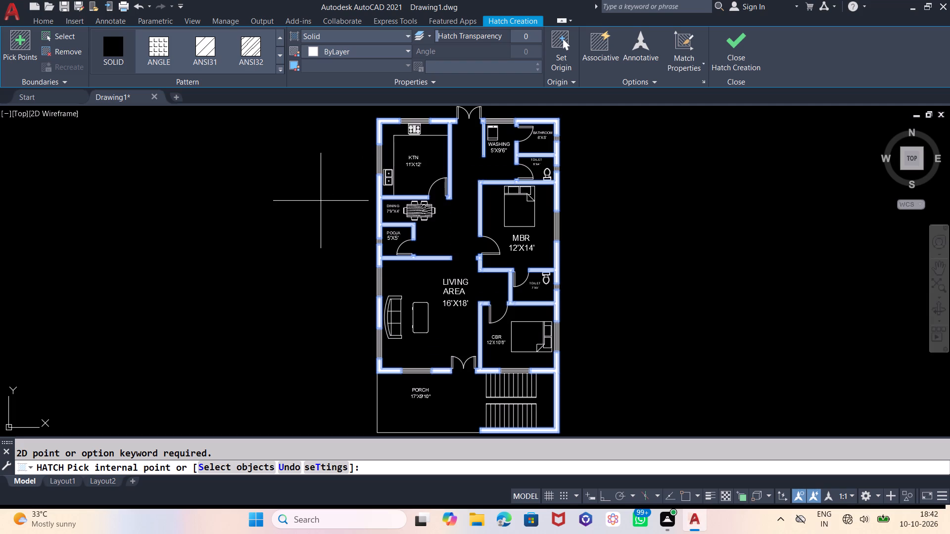
{"action": "key", "text": "Return"}
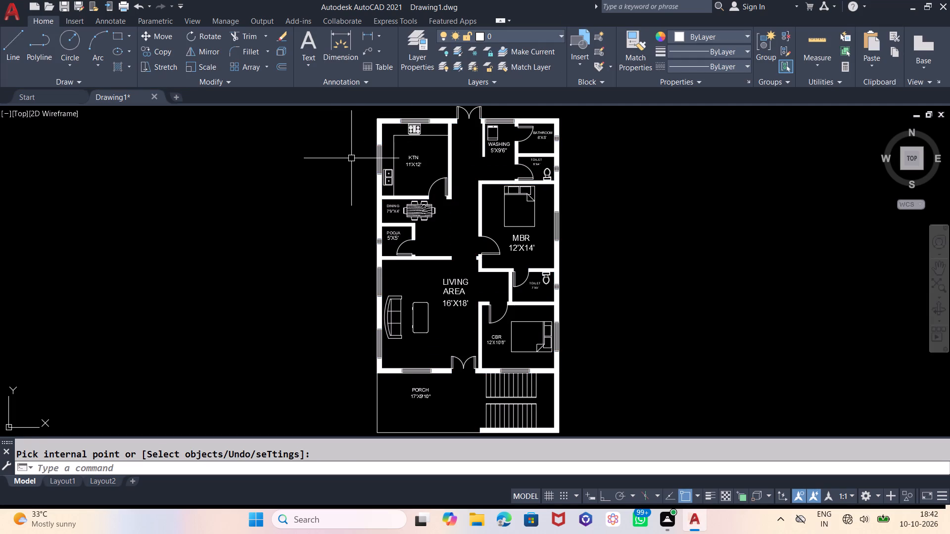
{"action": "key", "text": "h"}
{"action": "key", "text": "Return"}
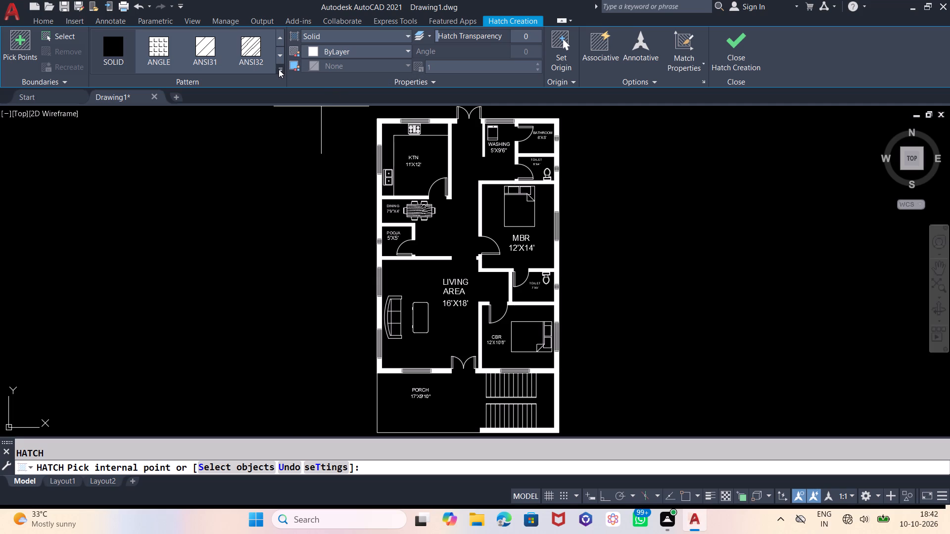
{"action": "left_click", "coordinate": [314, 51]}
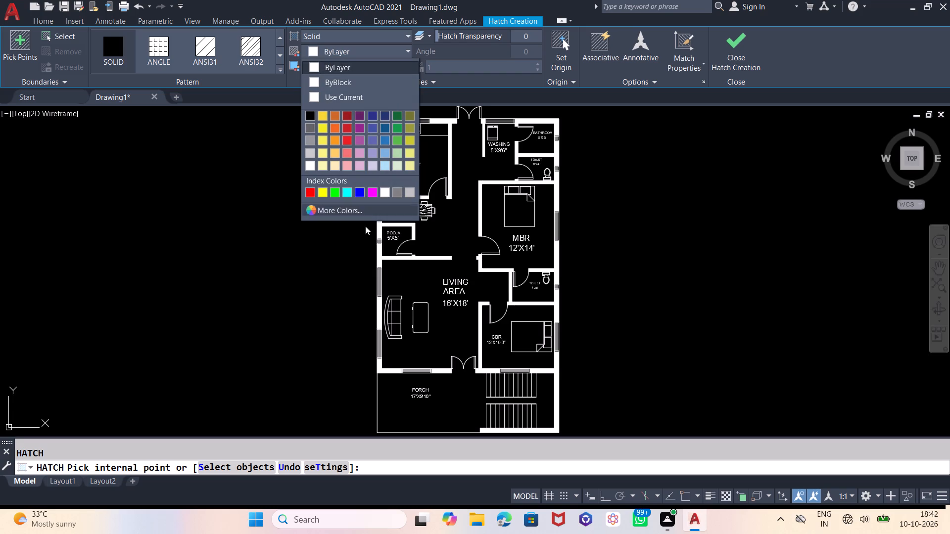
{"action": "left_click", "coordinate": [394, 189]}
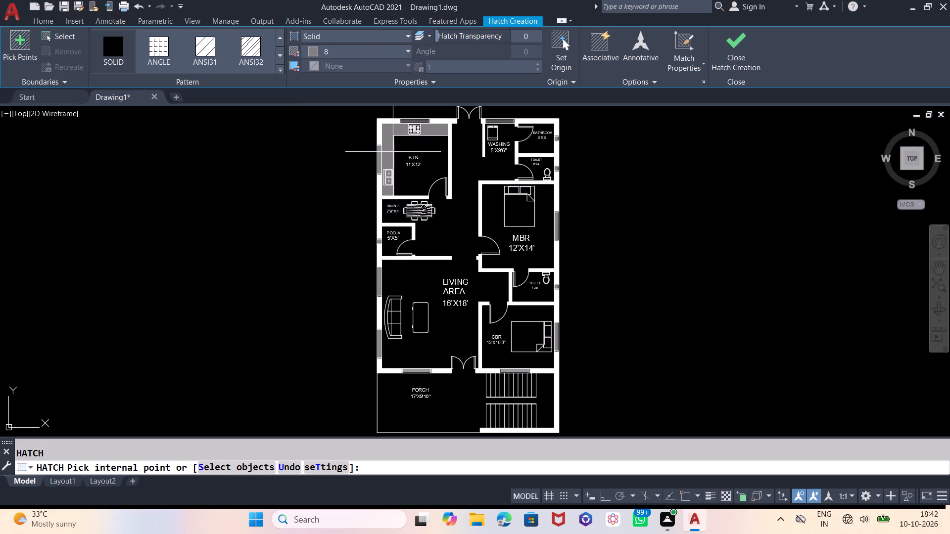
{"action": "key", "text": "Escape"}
Change the colour of the solid wall hatch to grey 147,149,152.
{"action": "left_click", "coordinate": [379, 128]}
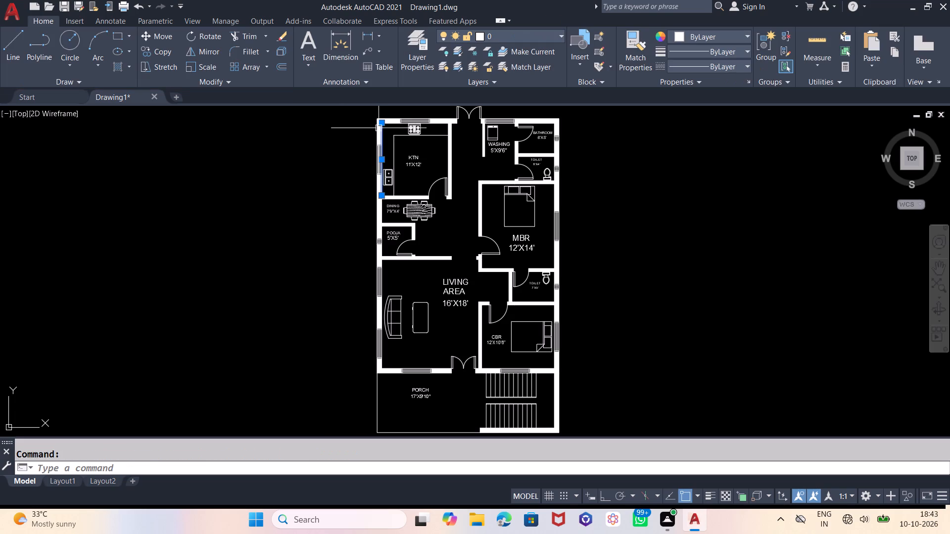
{"action": "scroll", "coordinate": [379, 124], "scroll_direction": "up", "scroll_amount": 2}
{"action": "key", "text": "Escape"}
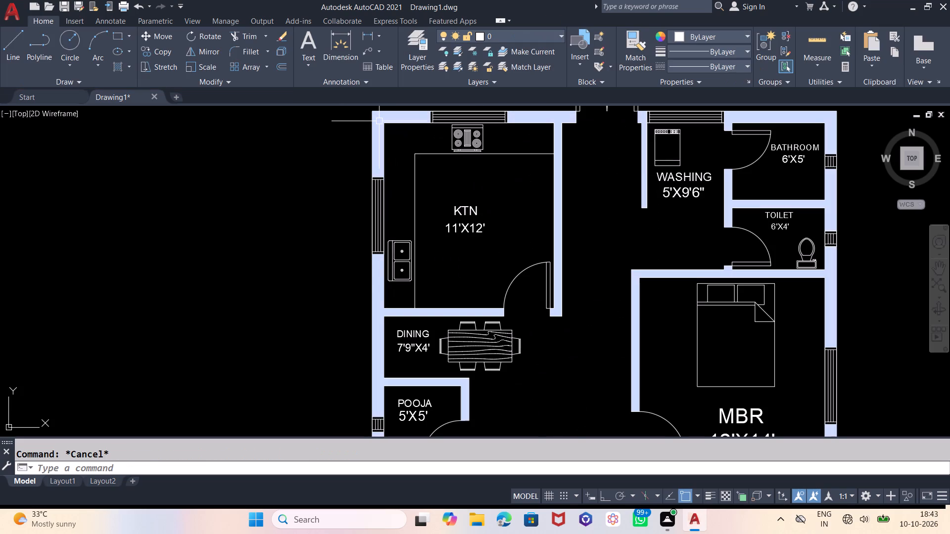
{"action": "left_click", "coordinate": [379, 121]}
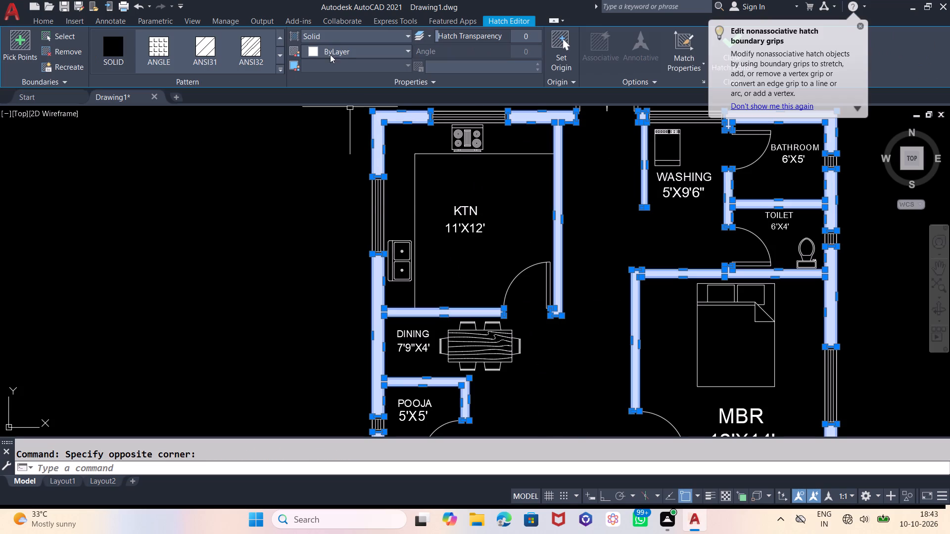
{"action": "left_click", "coordinate": [328, 51]}
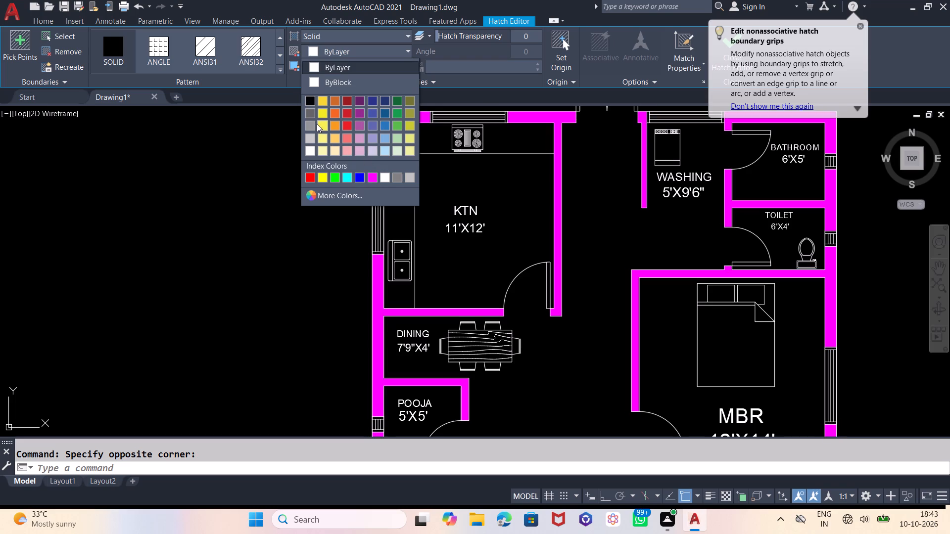
{"action": "left_click", "coordinate": [308, 123]}
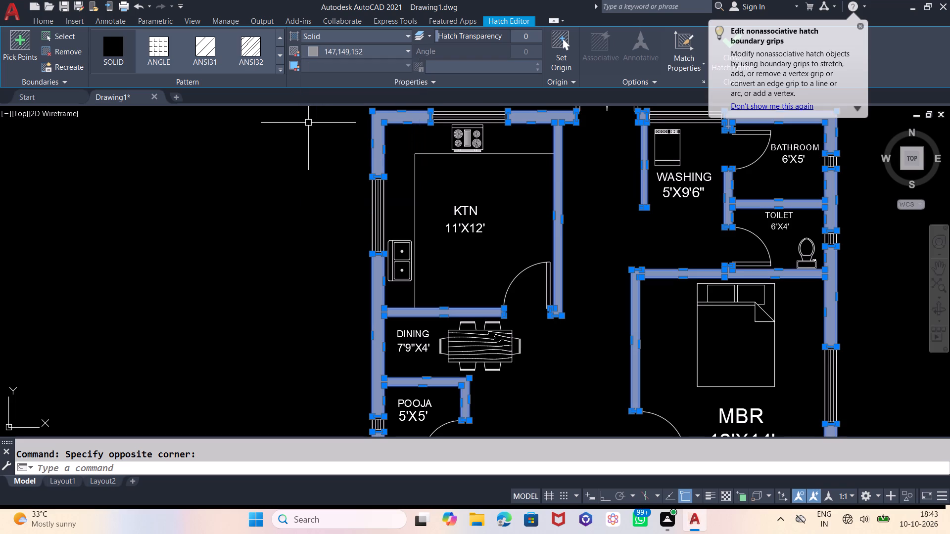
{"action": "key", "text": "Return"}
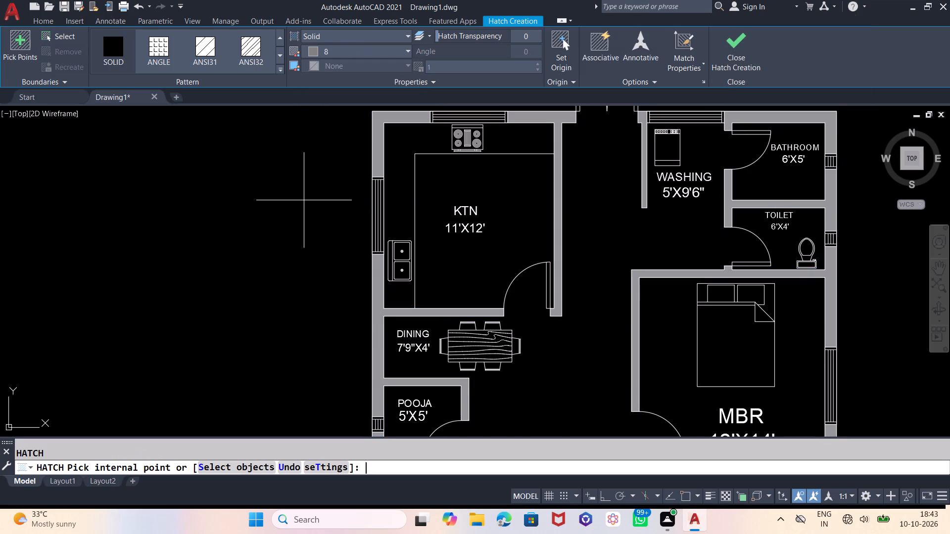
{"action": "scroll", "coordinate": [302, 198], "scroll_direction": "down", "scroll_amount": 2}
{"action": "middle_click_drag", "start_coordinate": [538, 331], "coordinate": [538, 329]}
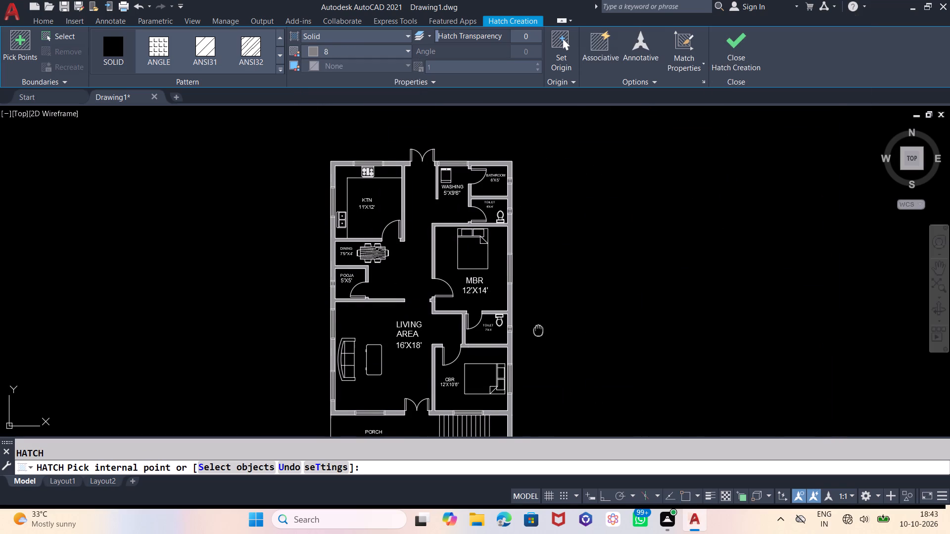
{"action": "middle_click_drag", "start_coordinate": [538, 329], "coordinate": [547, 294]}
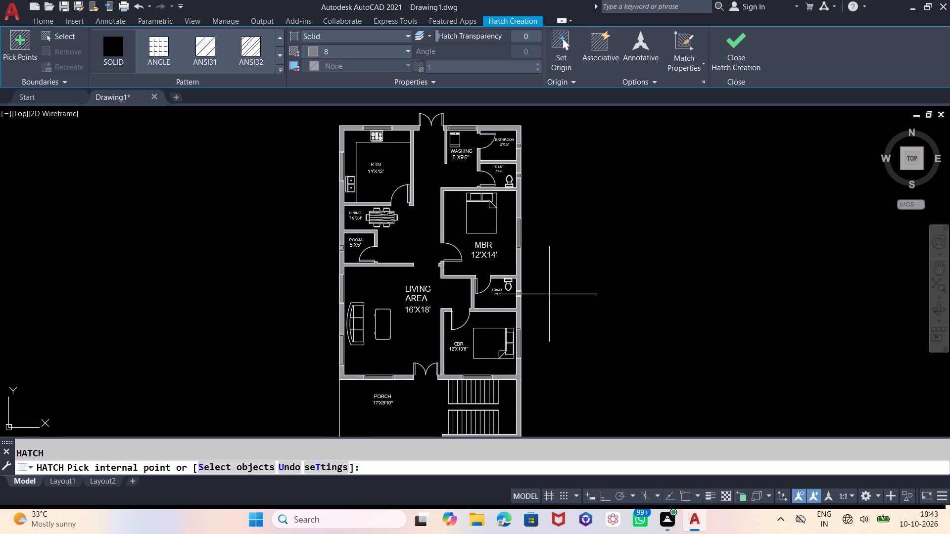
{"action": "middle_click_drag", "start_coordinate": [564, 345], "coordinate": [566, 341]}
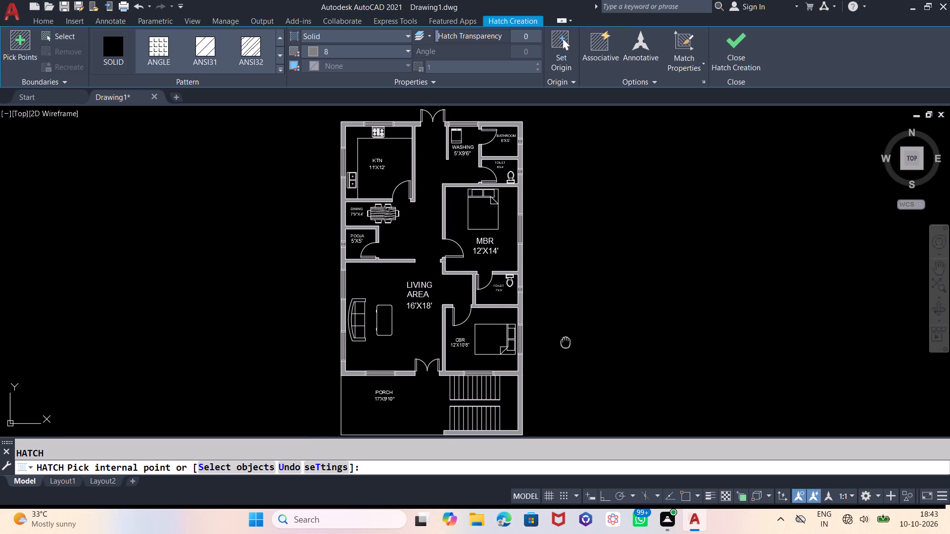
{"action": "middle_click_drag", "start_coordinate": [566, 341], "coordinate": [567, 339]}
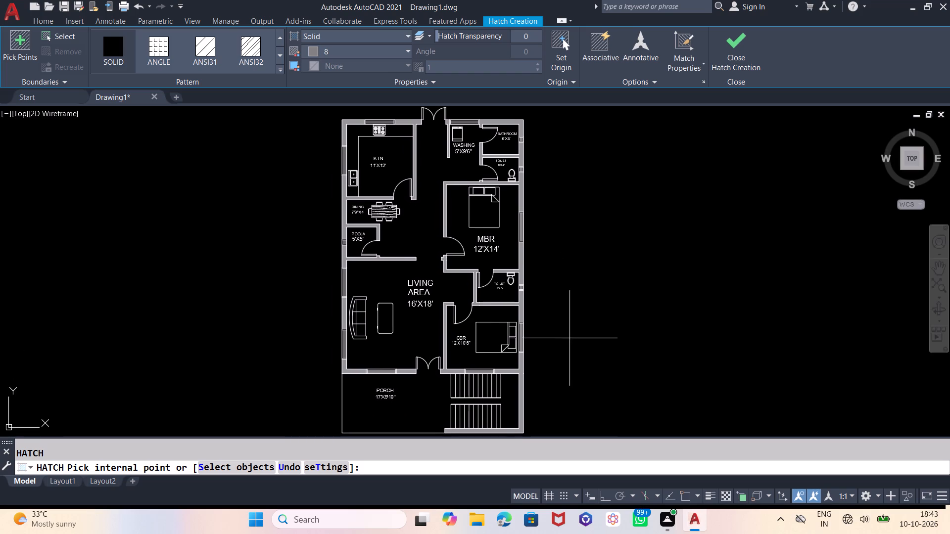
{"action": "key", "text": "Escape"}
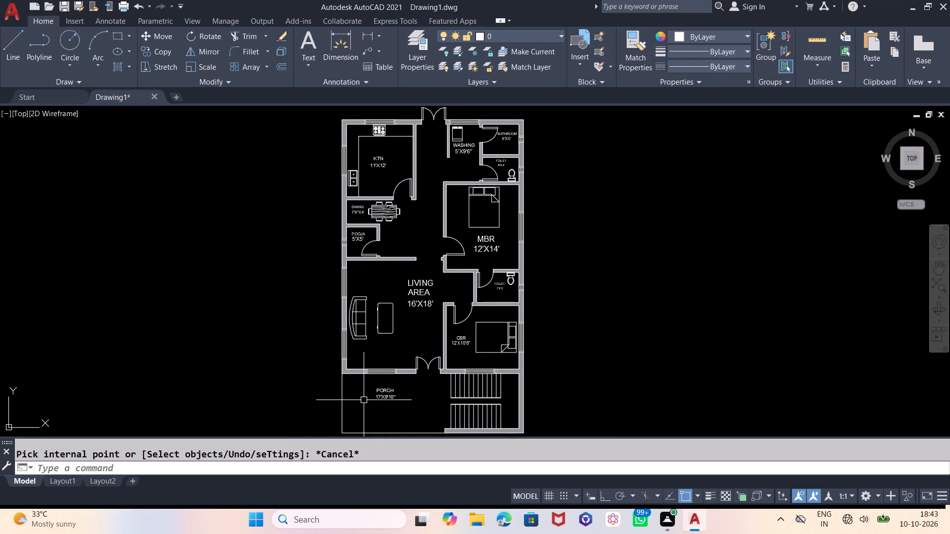
Move the PORCH 17'X9'10" label southeast within the porch, closer to the staircase.
{"action": "left_click", "coordinate": [379, 393]}
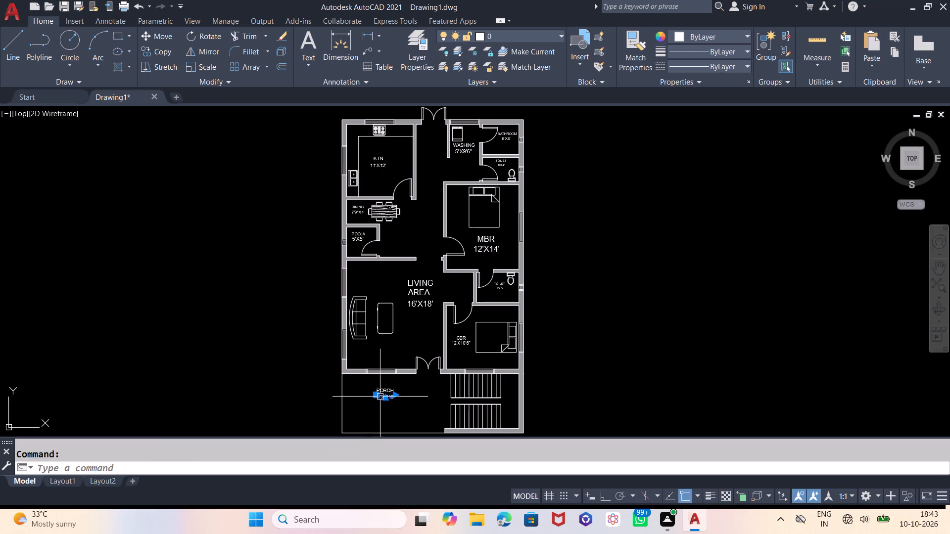
{"action": "left_click", "coordinate": [386, 388]}
{"action": "scroll", "coordinate": [388, 411], "scroll_direction": "up", "scroll_amount": 1}
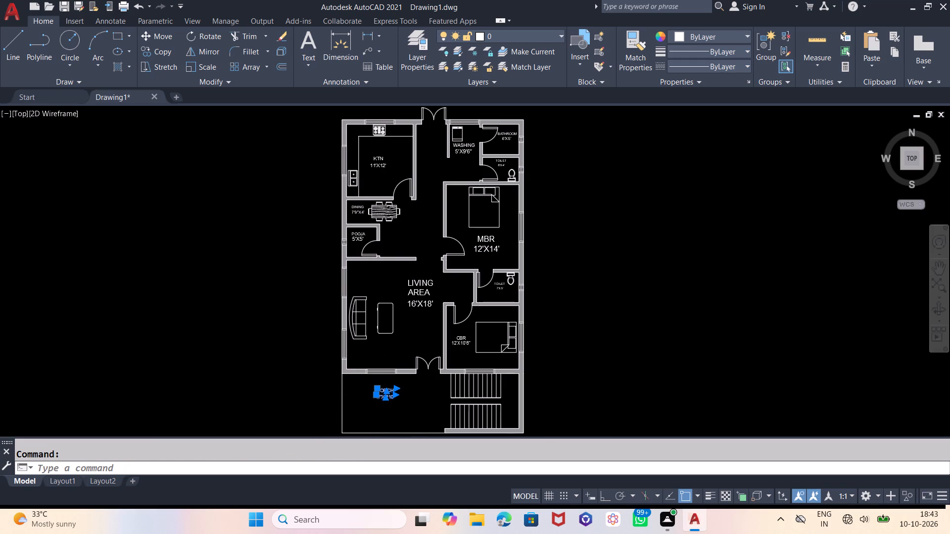
{"action": "key", "text": "m"}
{"action": "key", "text": "Return"}
{"action": "left_click", "coordinate": [384, 411]}
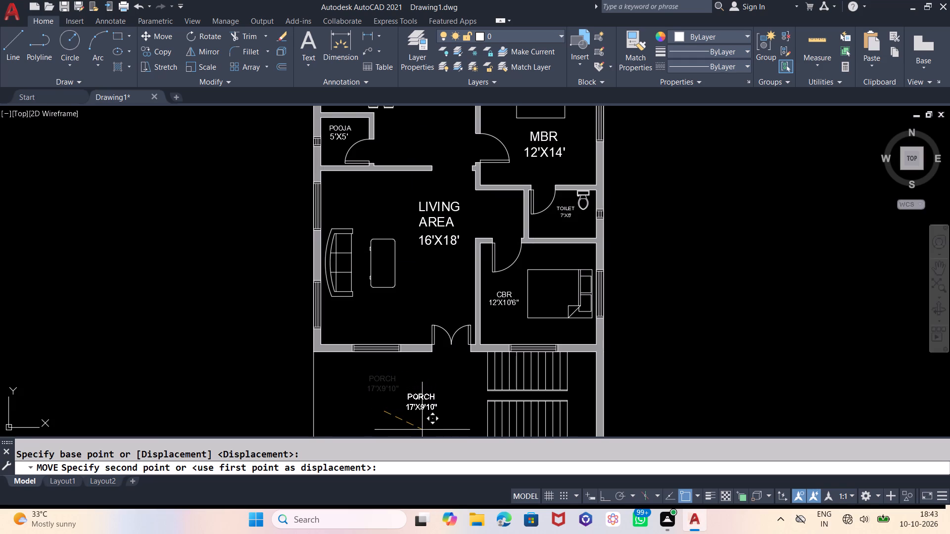
{"action": "scroll", "coordinate": [408, 341], "scroll_direction": "down", "scroll_amount": 1}
{"action": "scroll", "coordinate": [404, 404], "scroll_direction": "up", "scroll_amount": 2}
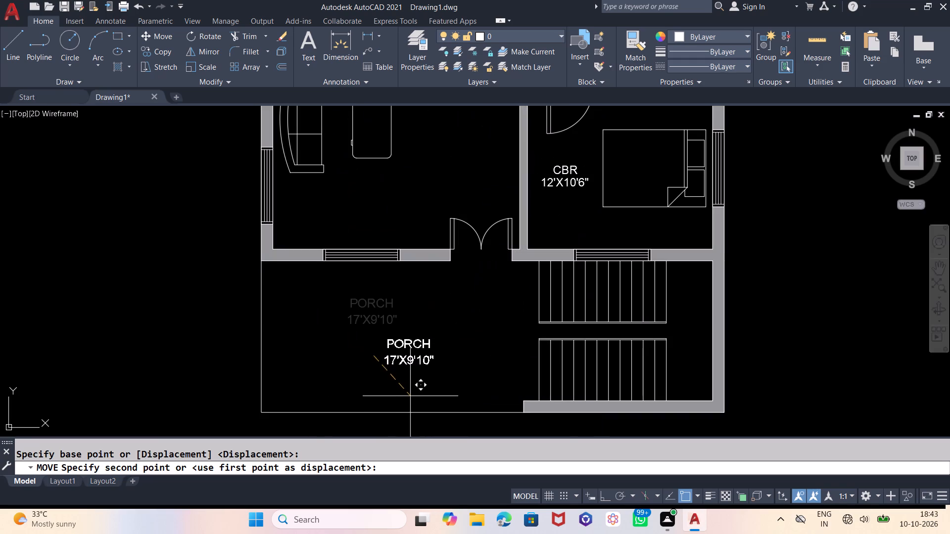
{"action": "left_click", "coordinate": [445, 388]}
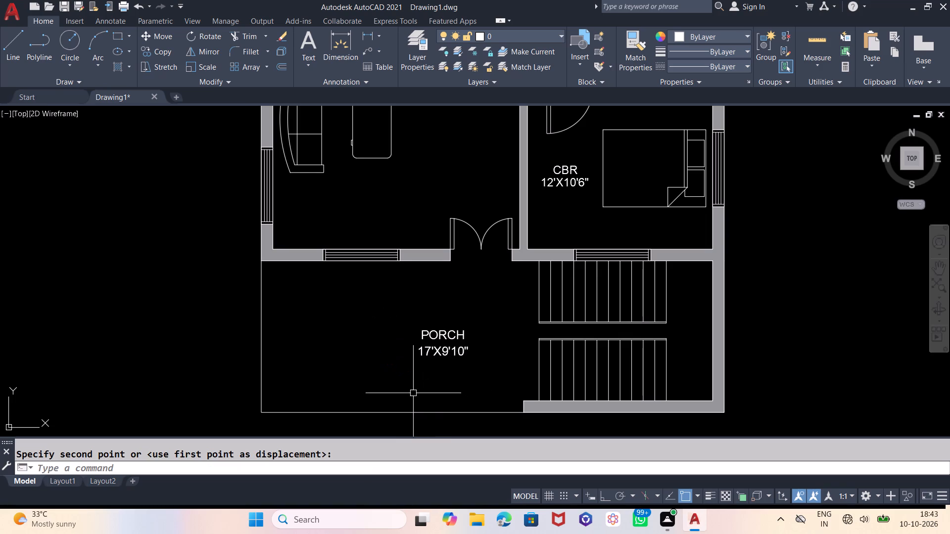
Insert the Car - sedan side block from DesignCenter's Landscaping.dwg in the empty area west of the house.
{"action": "middle_click_drag", "start_coordinate": [415, 393], "coordinate": [444, 400]}
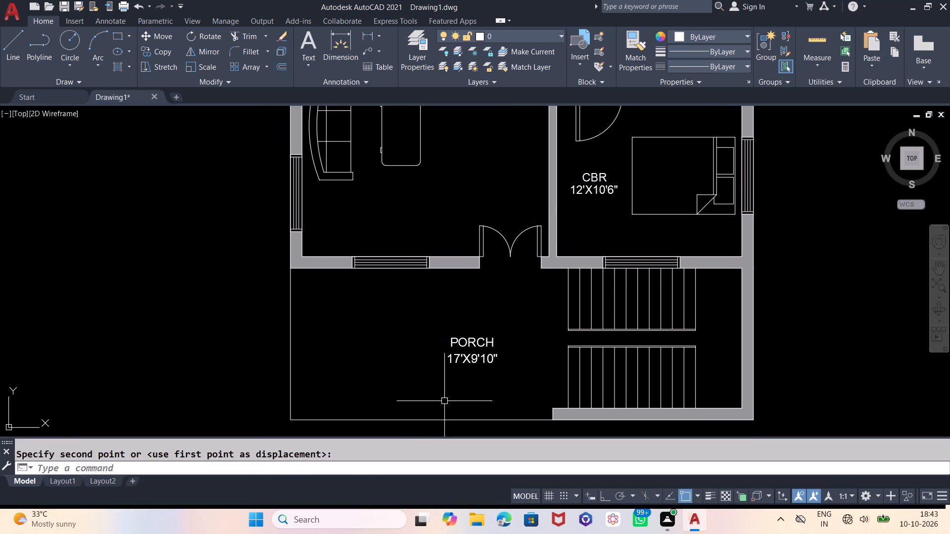
{"action": "type", "text": "DC"}
{"action": "key", "text": "Return"}
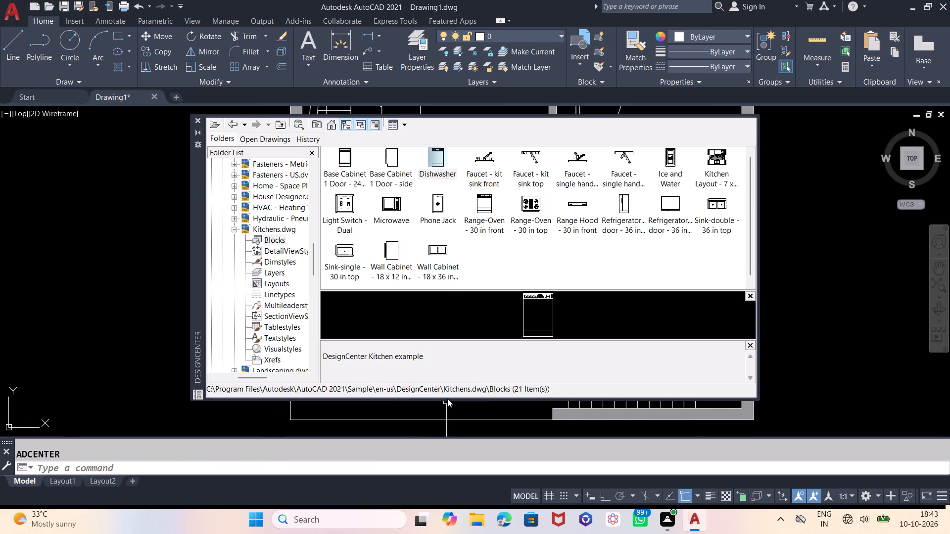
{"action": "left_click", "coordinate": [230, 119]}
{"action": "left_click", "coordinate": [231, 122]}
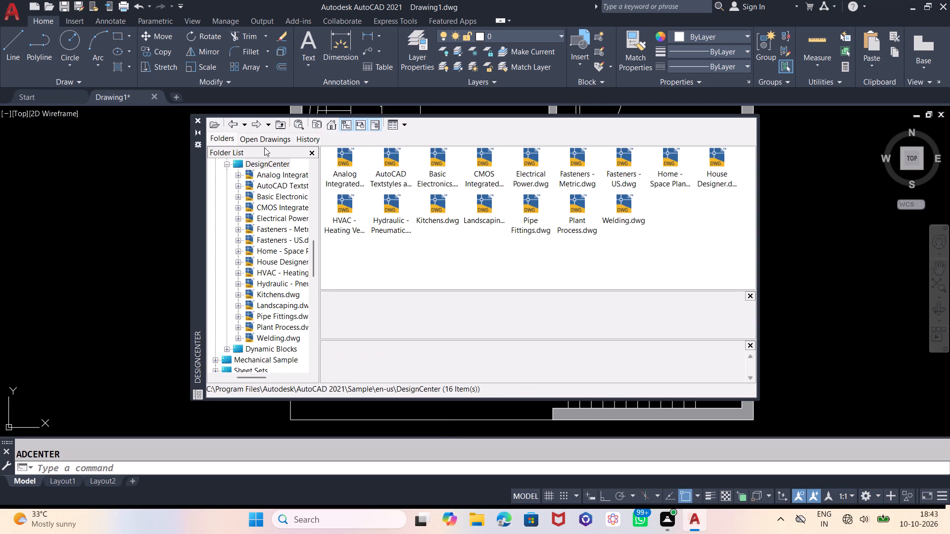
{"action": "double_click", "coordinate": [470, 199]}
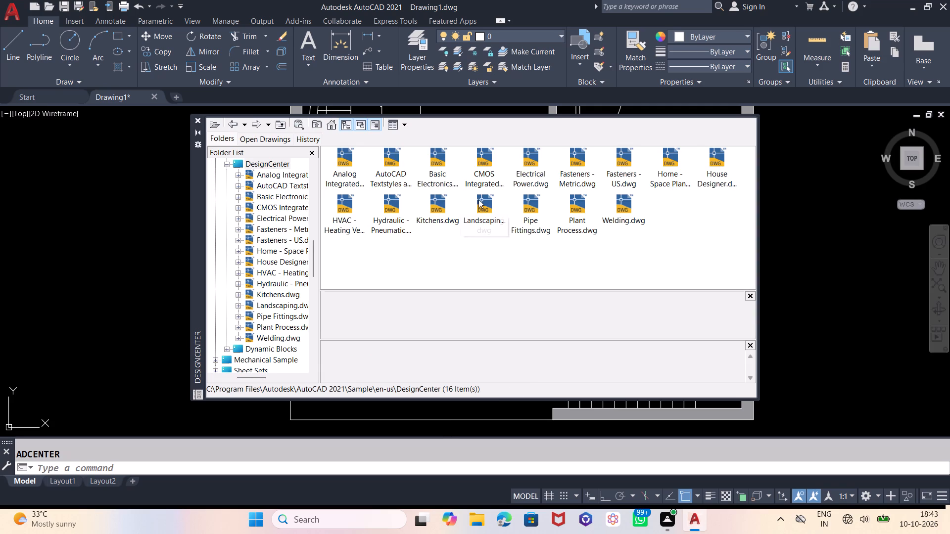
{"action": "double_click", "coordinate": [480, 199]}
{"action": "double_click", "coordinate": [354, 154]}
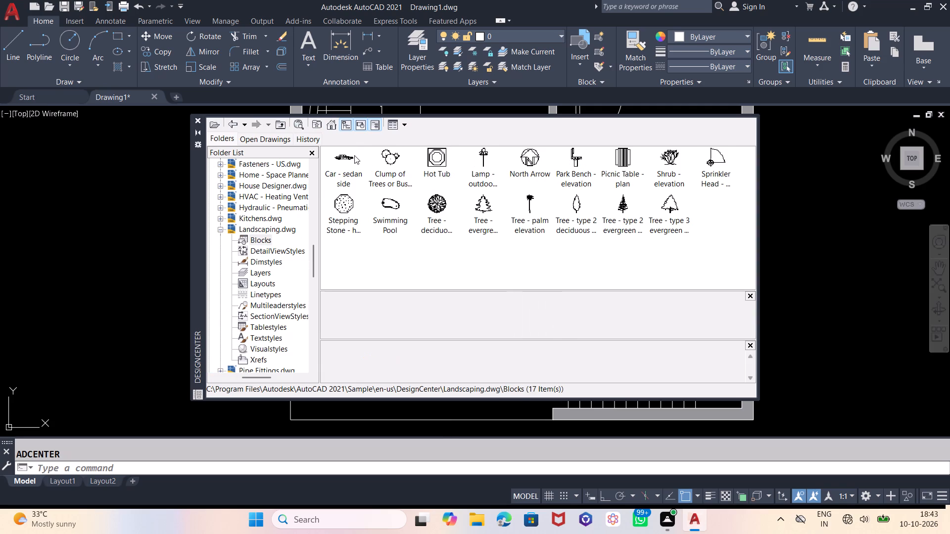
{"action": "left_click_drag", "start_coordinate": [345, 158], "coordinate": [130, 187]}
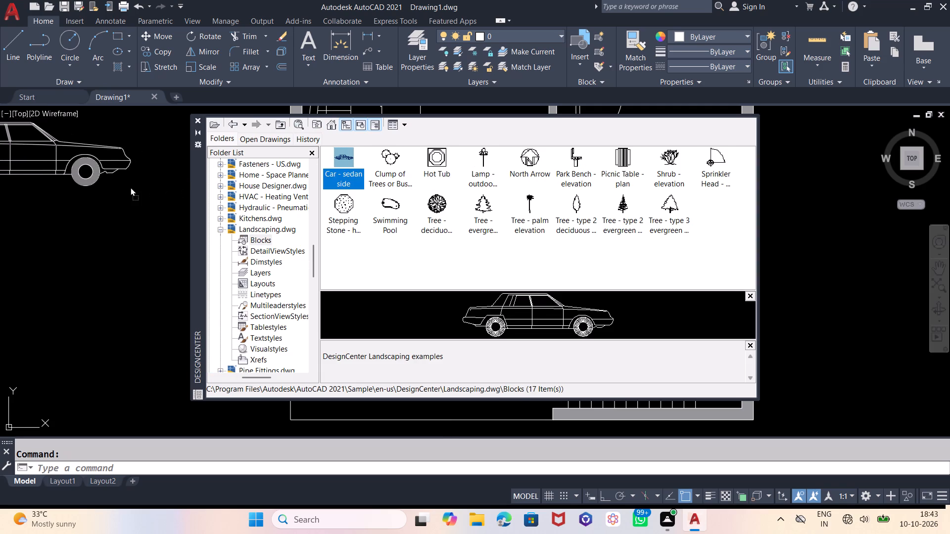
{"action": "left_click_drag", "start_coordinate": [130, 187], "coordinate": [131, 187]}
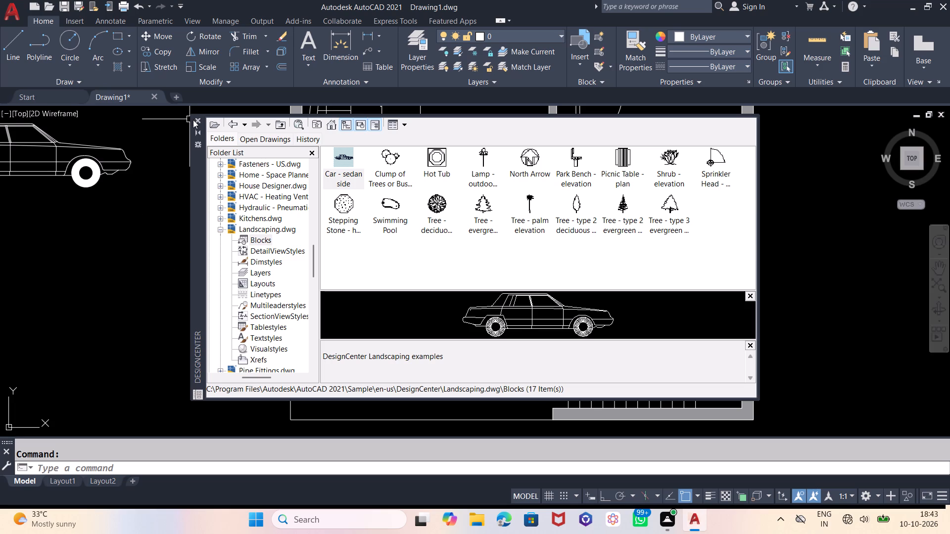
{"action": "left_click", "coordinate": [194, 118]}
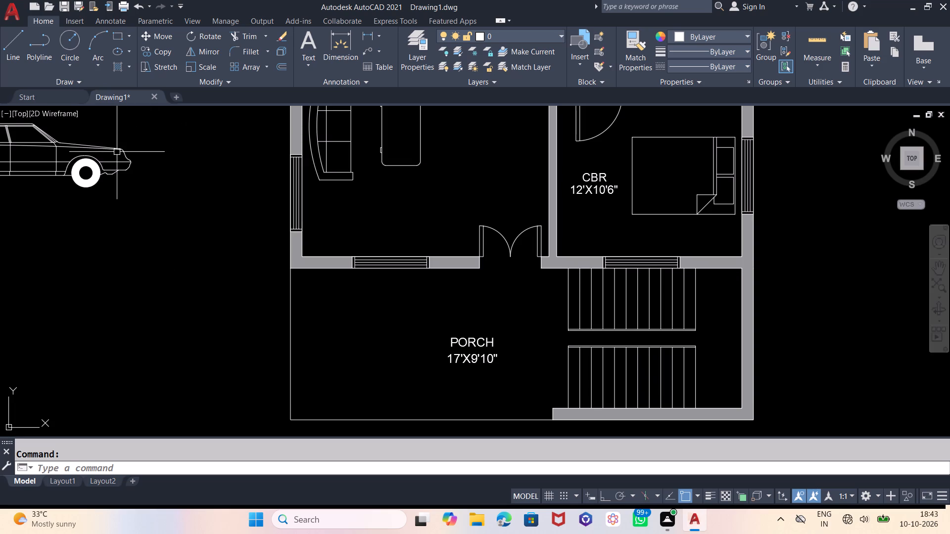
Scale the sedan block down freehand to a size smaller than the porch.
{"action": "left_click", "coordinate": [117, 152]}
{"action": "type", "text": "SC"}
{"action": "key", "text": "Return"}
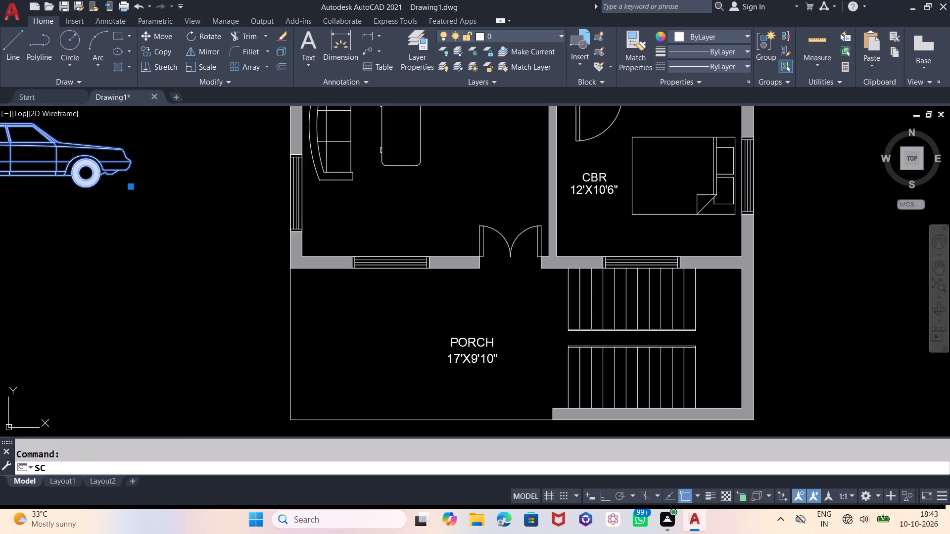
{"action": "left_click", "coordinate": [177, 210]}
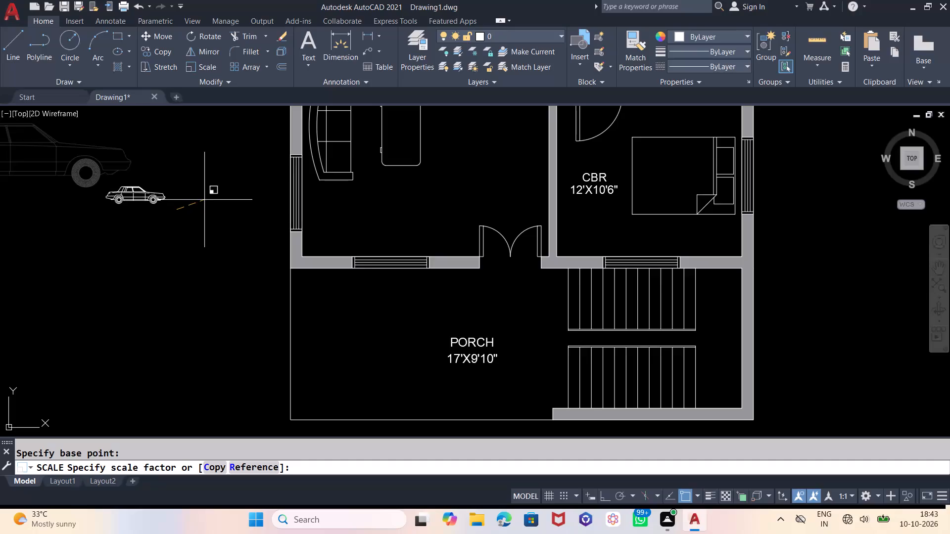
{"action": "left_click", "coordinate": [205, 199]}
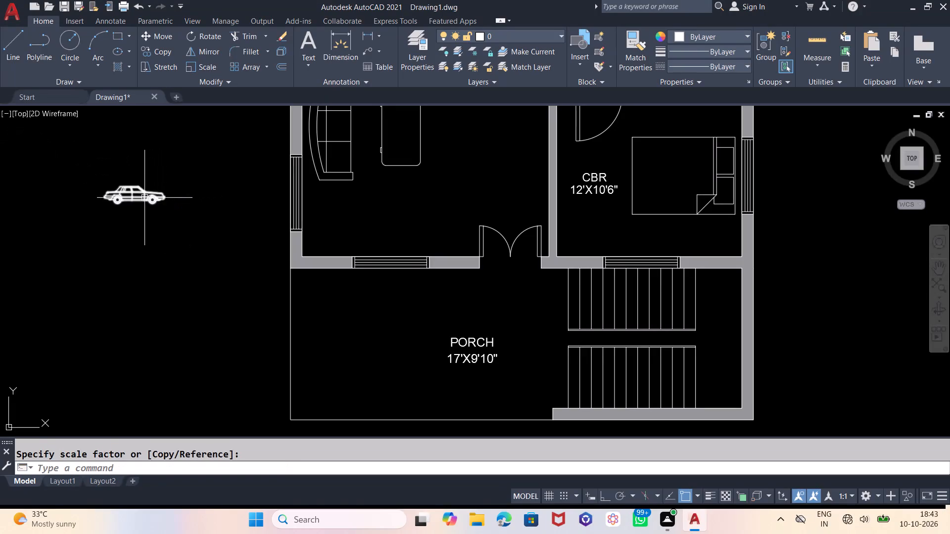
Move the reduced sedan into the porch's northwest part, below the living area's south window.
{"action": "left_click", "coordinate": [144, 198]}
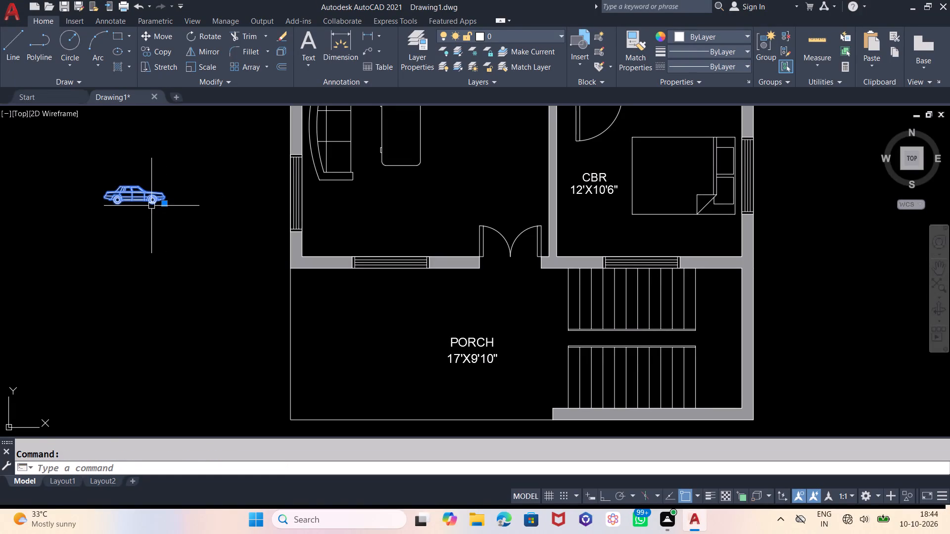
{"action": "key", "text": "m"}
{"action": "key", "text": "Return"}
{"action": "left_click", "coordinate": [157, 211]}
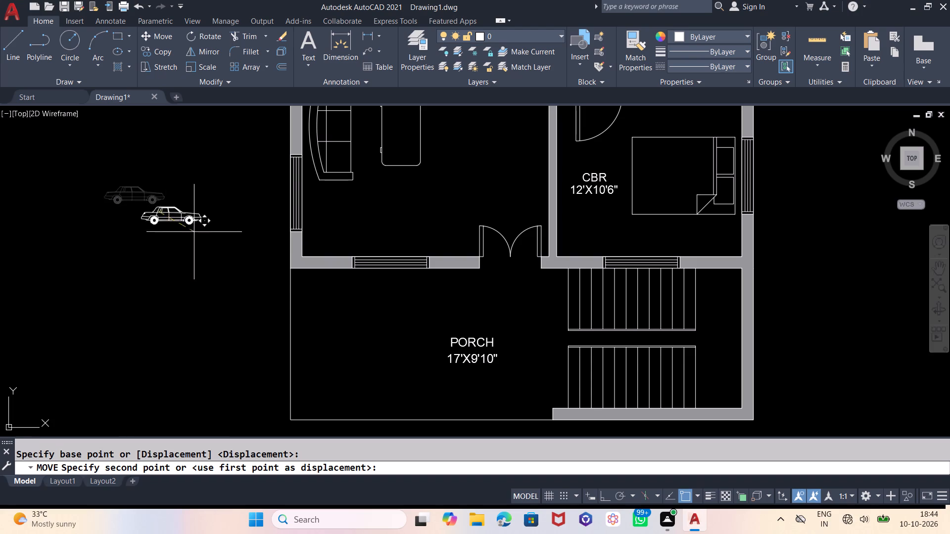
{"action": "left_click", "coordinate": [373, 325]}
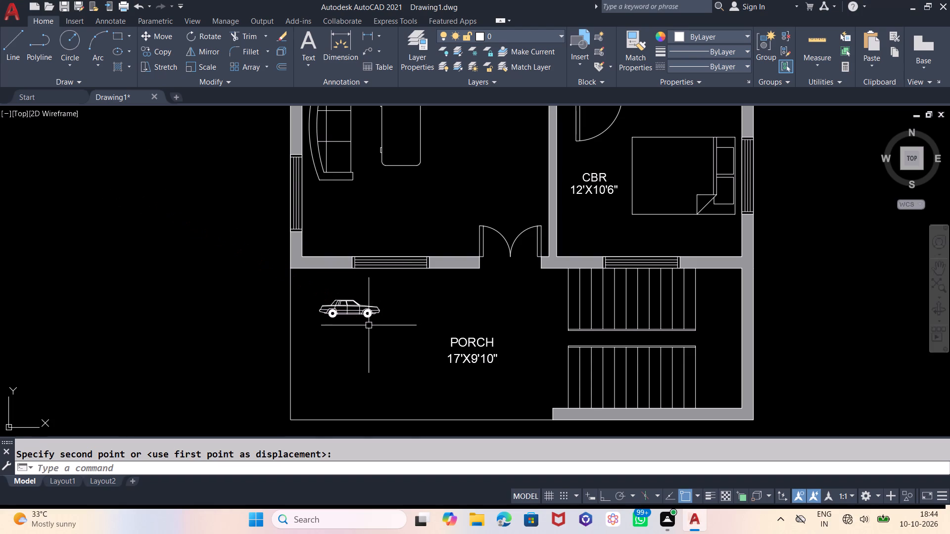
Scale the sedan in the porch up freehand to about twice its size.
{"action": "left_click", "coordinate": [358, 314]}
{"action": "key", "text": "s"}
{"action": "key", "text": "c"}
{"action": "key", "text": "Return"}
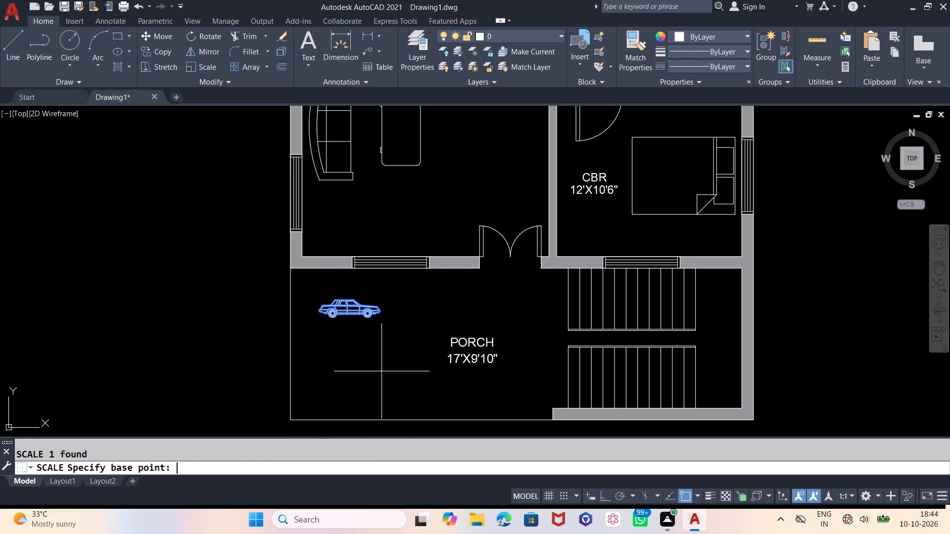
{"action": "left_click", "coordinate": [320, 349]}
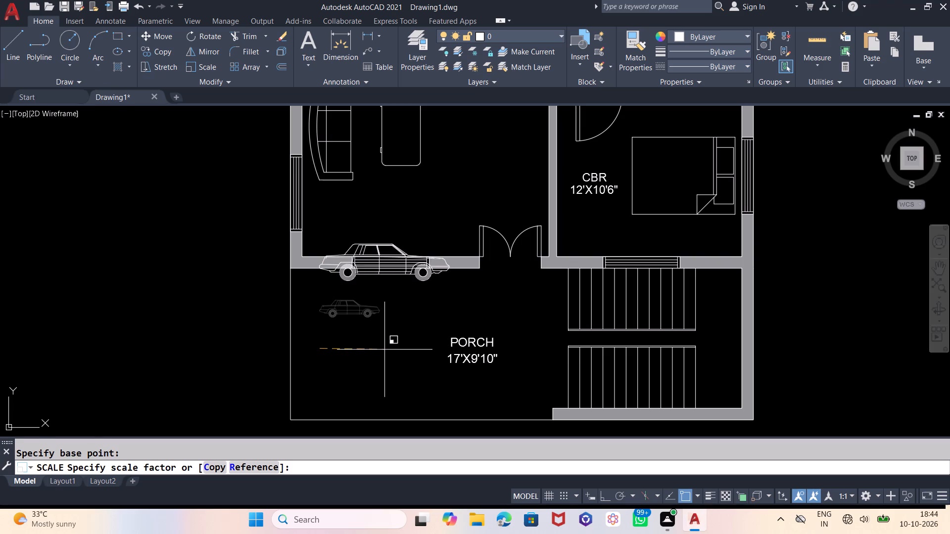
{"action": "left_click", "coordinate": [384, 350]}
Move the enlarged sedan south off the living area wall so it sits inside the porch beside its label.
{"action": "left_click", "coordinate": [380, 248]}
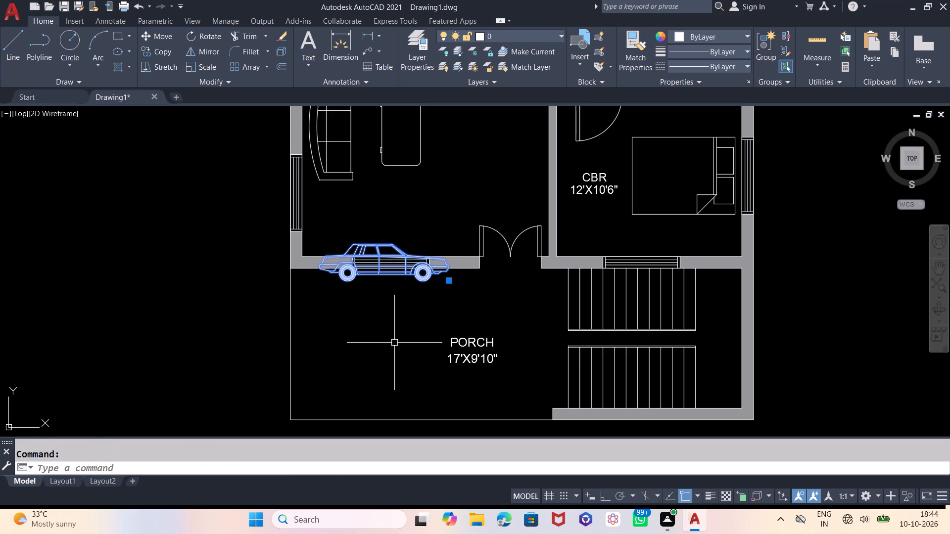
{"action": "key", "text": "m"}
{"action": "key", "text": "Return"}
{"action": "left_click", "coordinate": [389, 344]}
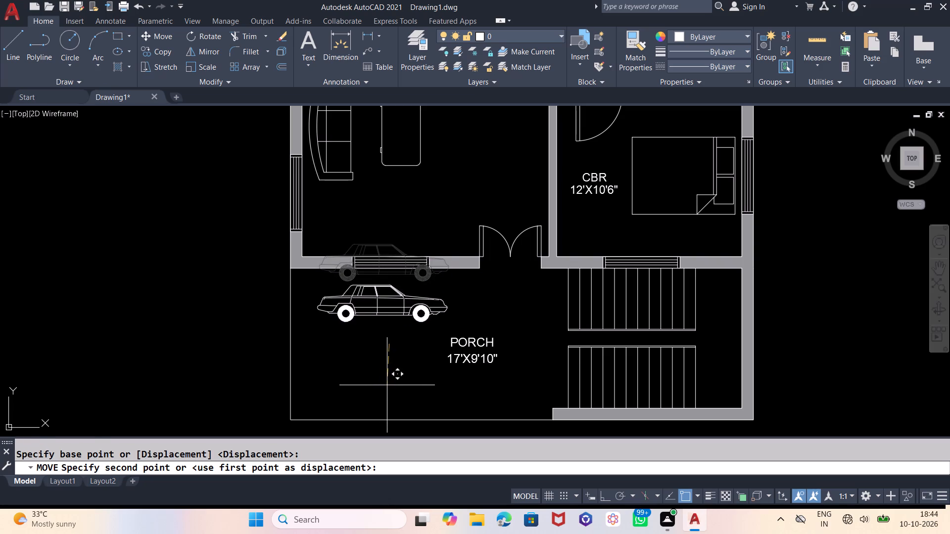
{"action": "left_click", "coordinate": [383, 389]}
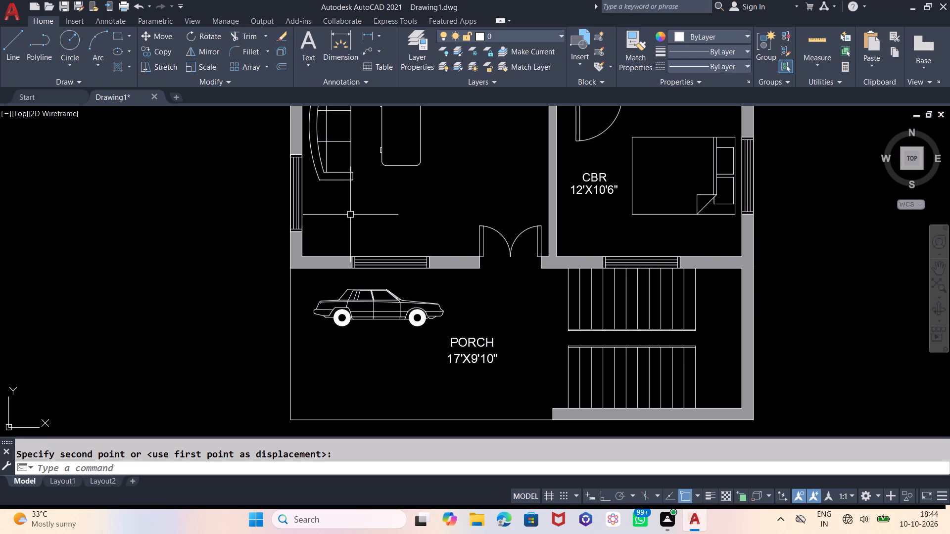
Insert the Tree - evergreen elevation block from the Landscaping.dwg blocks outside the house, east of the staircase.
{"action": "type", "text": "DC"}
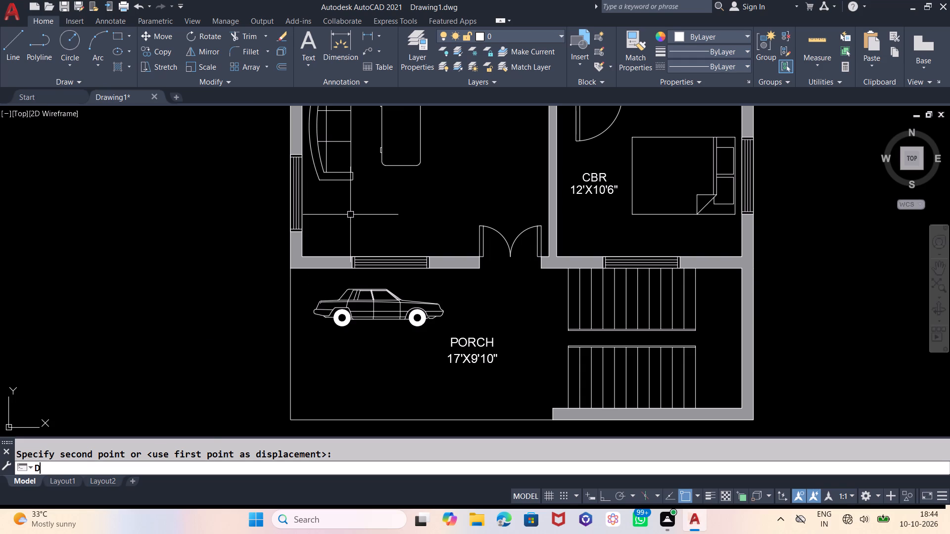
{"action": "key", "text": "Return"}
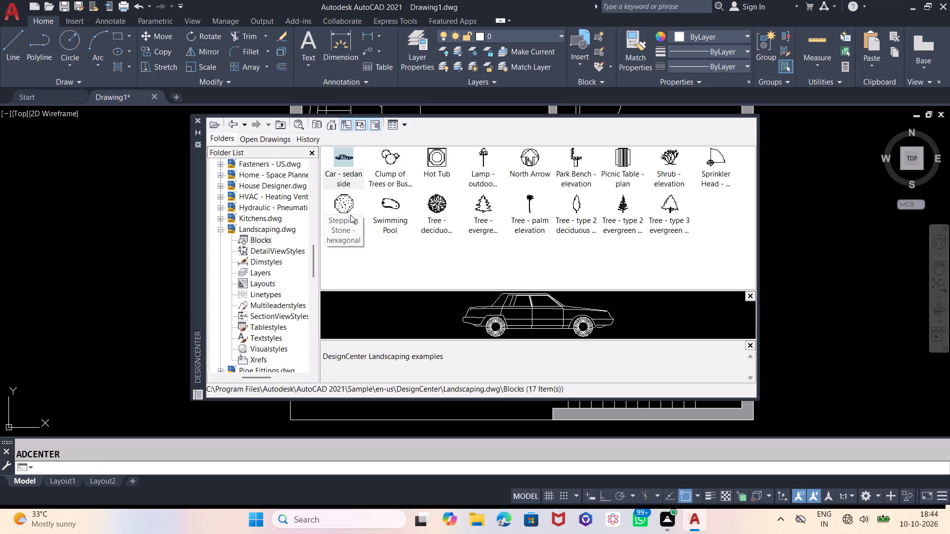
{"action": "left_click", "coordinate": [478, 209]}
{"action": "left_click_drag", "start_coordinate": [479, 203], "coordinate": [793, 229]}
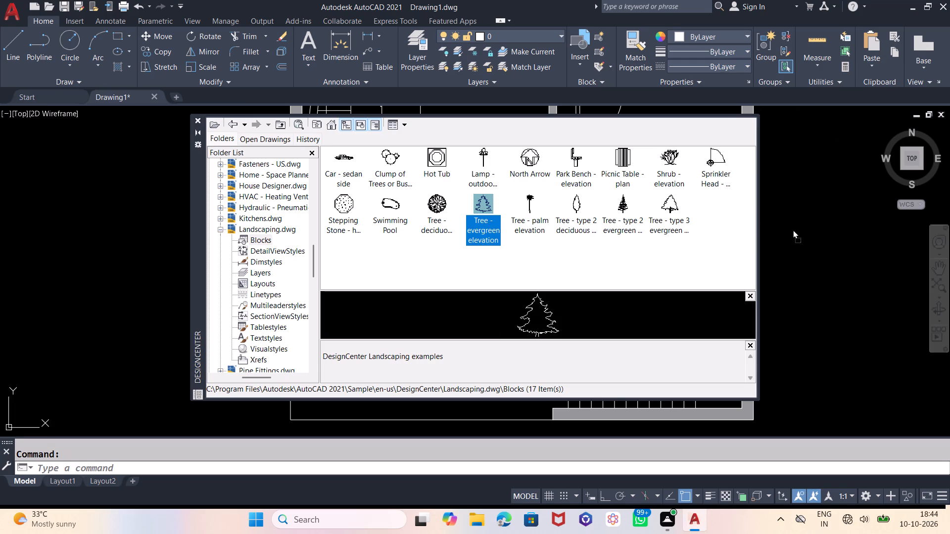
{"action": "left_click_drag", "start_coordinate": [793, 229], "coordinate": [849, 363]}
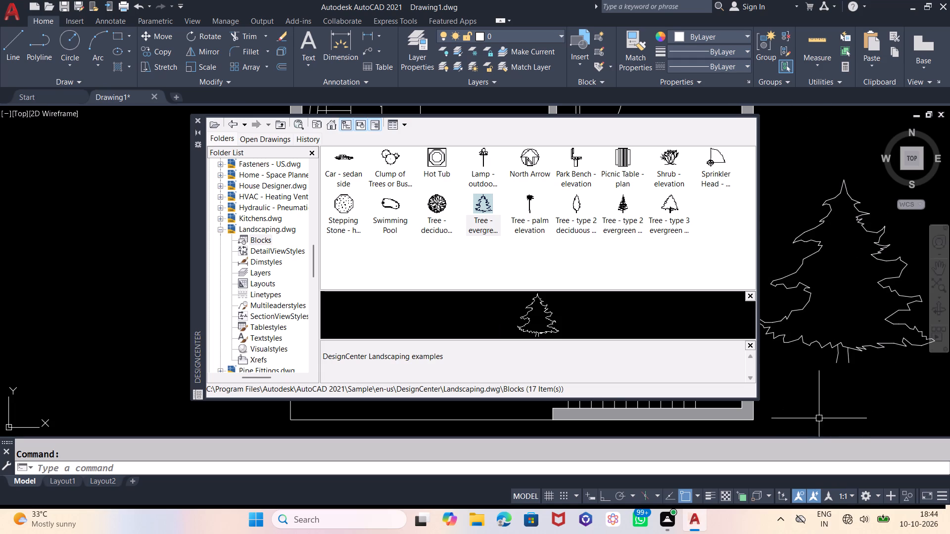
{"action": "left_click", "coordinate": [198, 119]}
Copy the evergreen tree once to a spot directly east of the original.
{"action": "scroll", "coordinate": [356, 212], "scroll_direction": "down", "scroll_amount": 1}
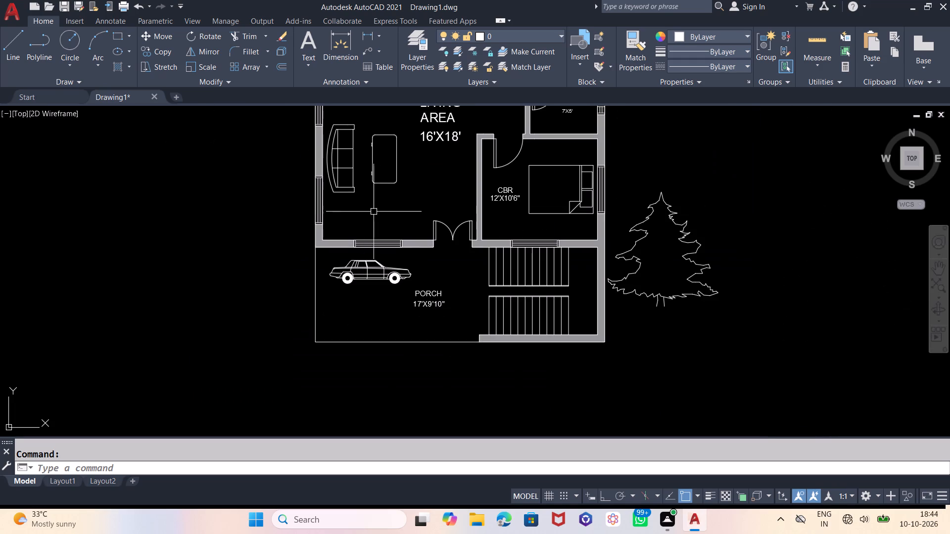
{"action": "middle_click_drag", "start_coordinate": [493, 328], "coordinate": [501, 364]}
{"action": "left_click", "coordinate": [676, 266]}
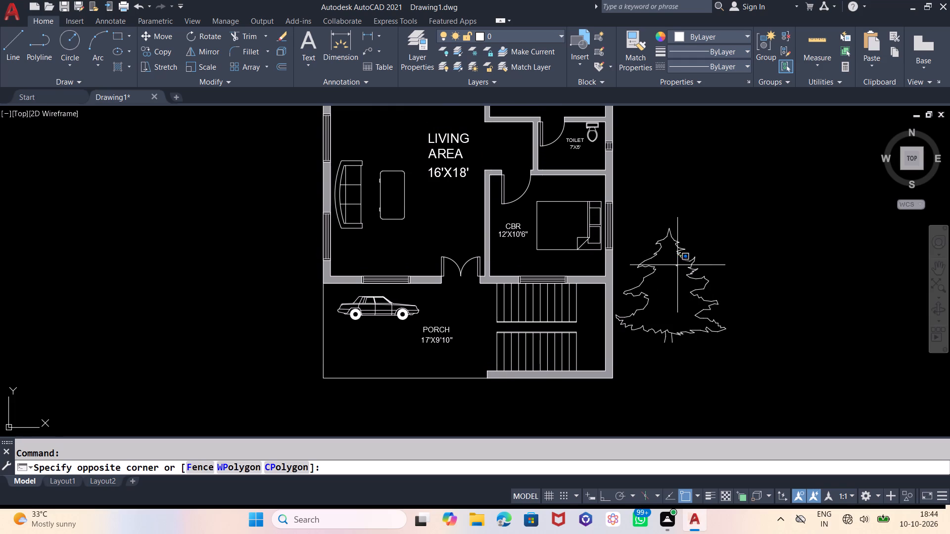
{"action": "left_click", "coordinate": [678, 265]}
{"action": "left_click", "coordinate": [691, 232]}
{"action": "left_click", "coordinate": [671, 275]}
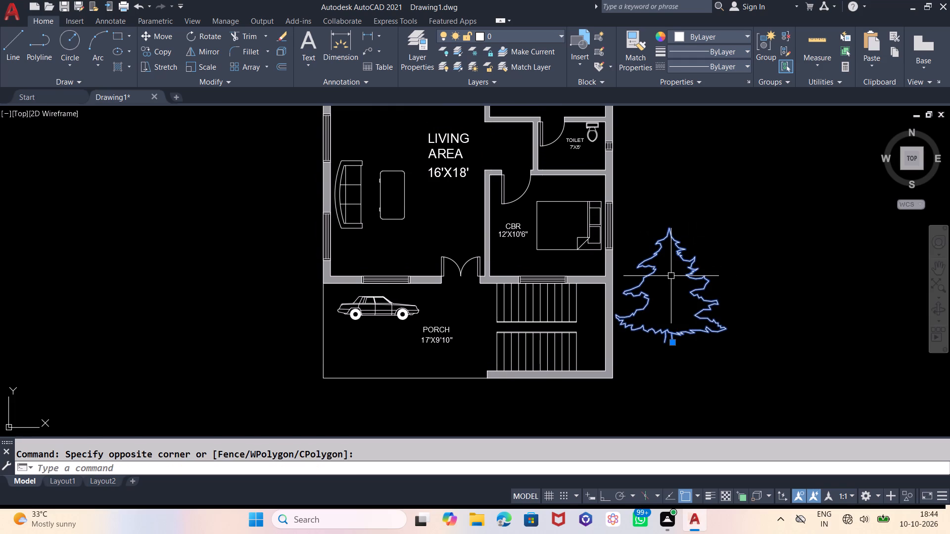
{"action": "type", "text": "CP"}
{"action": "key", "text": "Return"}
{"action": "left_click", "coordinate": [677, 356]}
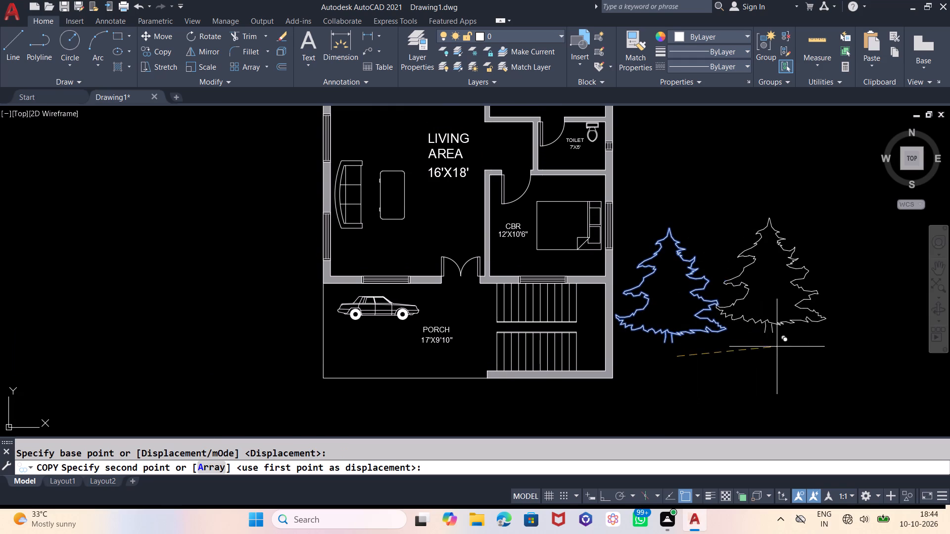
{"action": "left_click", "coordinate": [806, 356]}
{"action": "key", "text": "Escape"}
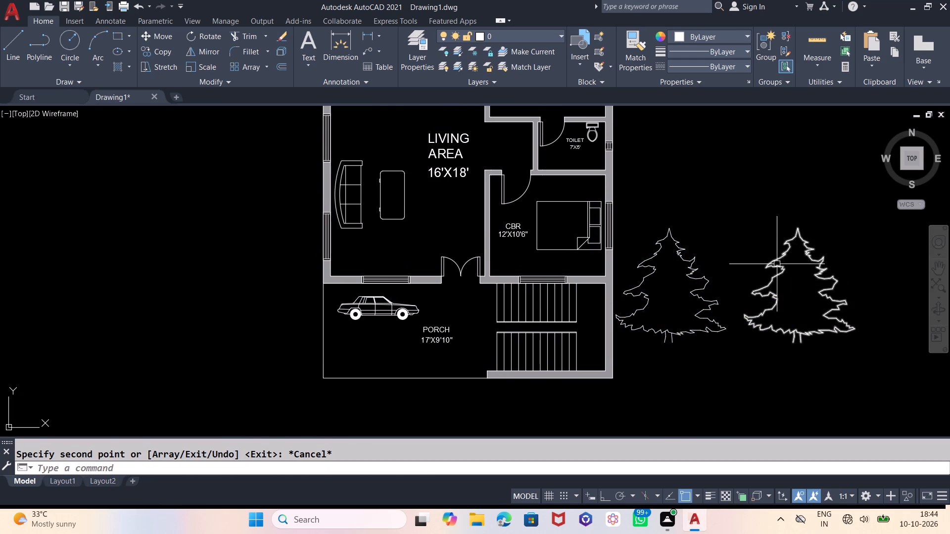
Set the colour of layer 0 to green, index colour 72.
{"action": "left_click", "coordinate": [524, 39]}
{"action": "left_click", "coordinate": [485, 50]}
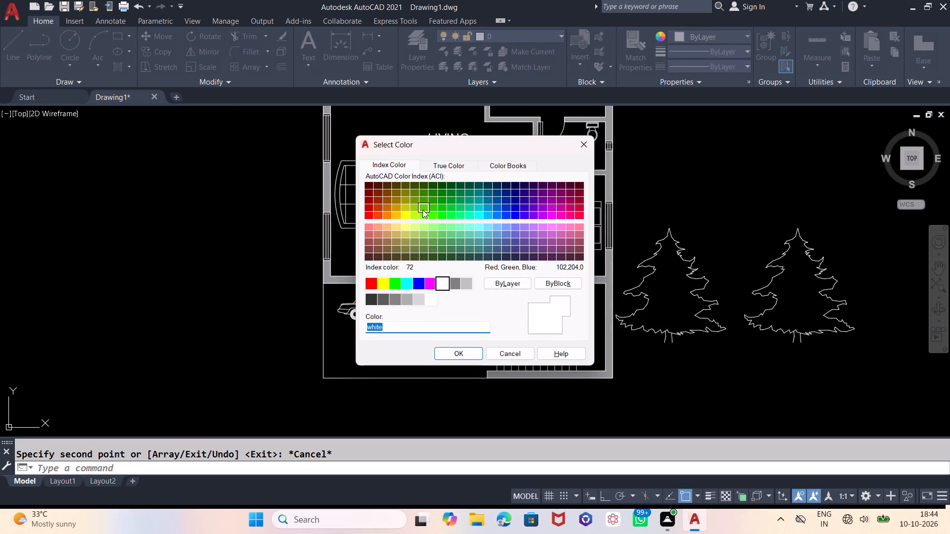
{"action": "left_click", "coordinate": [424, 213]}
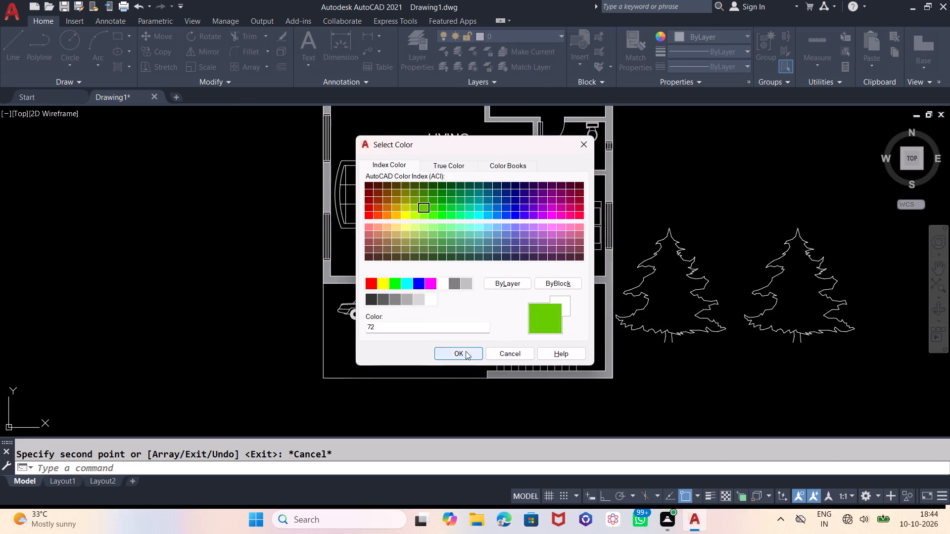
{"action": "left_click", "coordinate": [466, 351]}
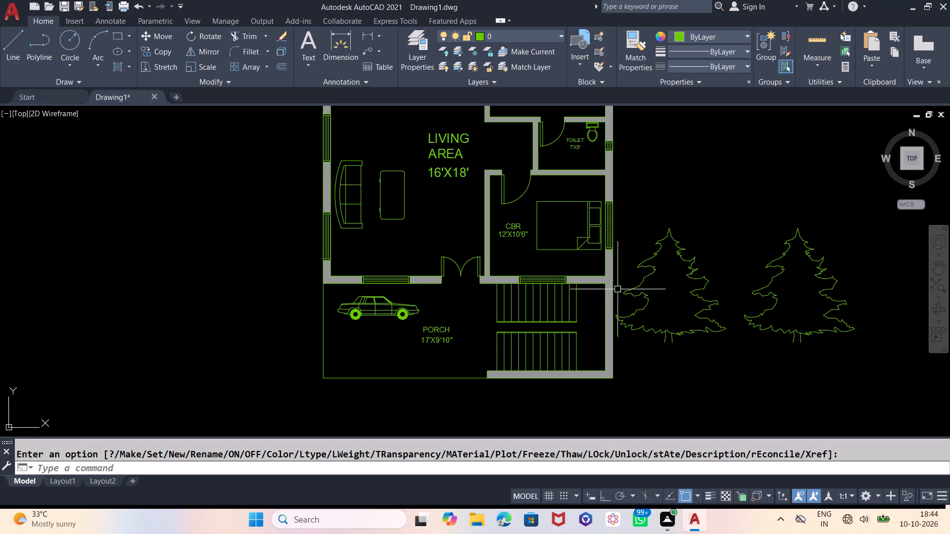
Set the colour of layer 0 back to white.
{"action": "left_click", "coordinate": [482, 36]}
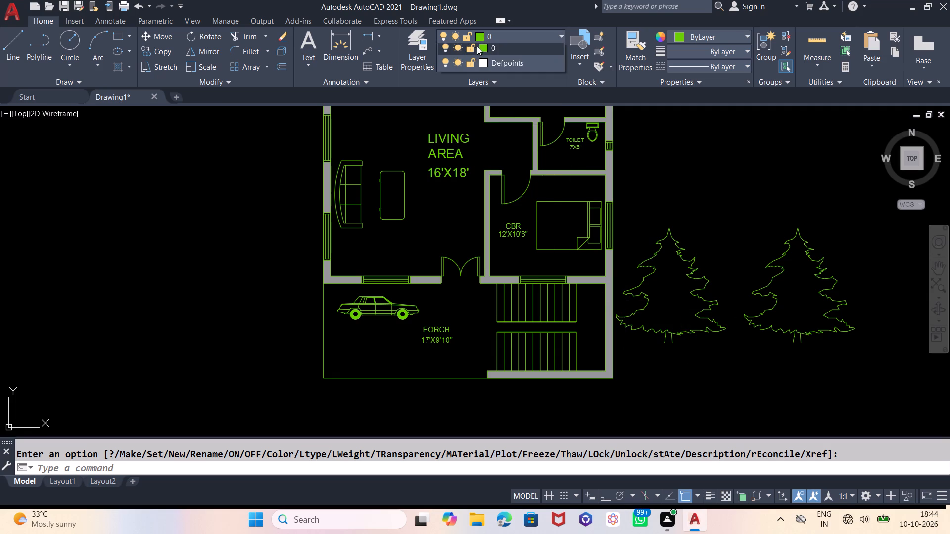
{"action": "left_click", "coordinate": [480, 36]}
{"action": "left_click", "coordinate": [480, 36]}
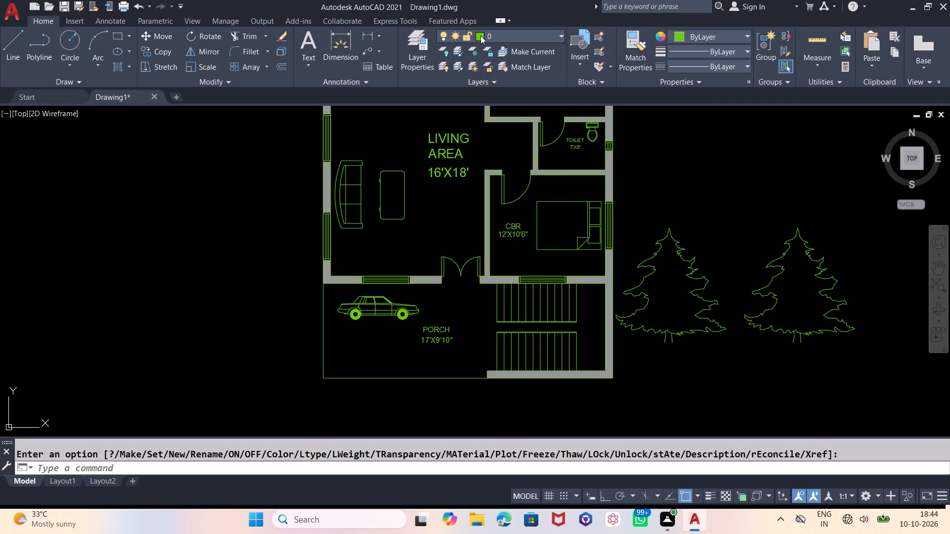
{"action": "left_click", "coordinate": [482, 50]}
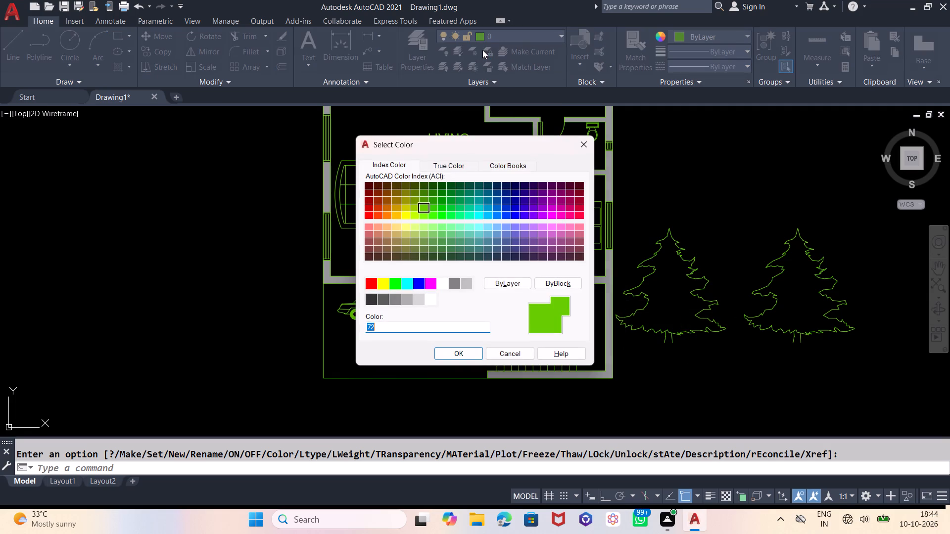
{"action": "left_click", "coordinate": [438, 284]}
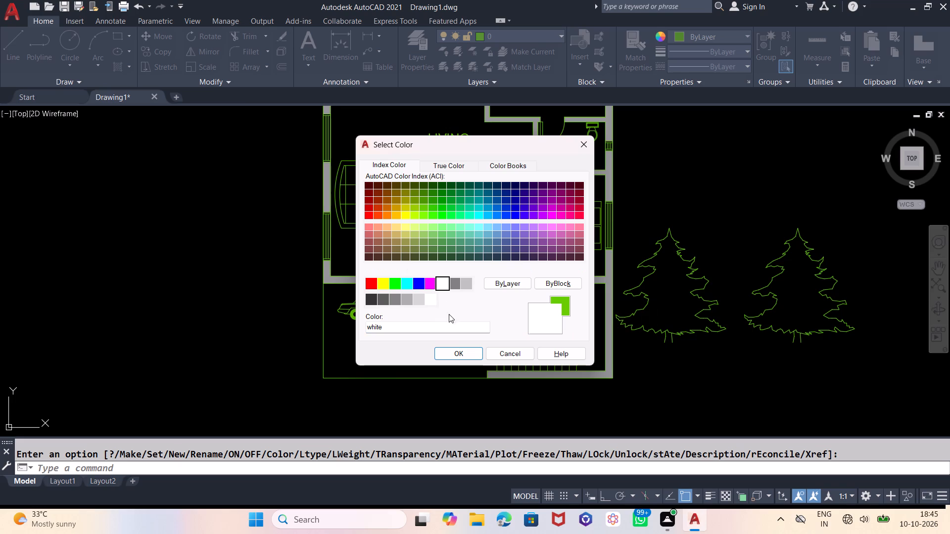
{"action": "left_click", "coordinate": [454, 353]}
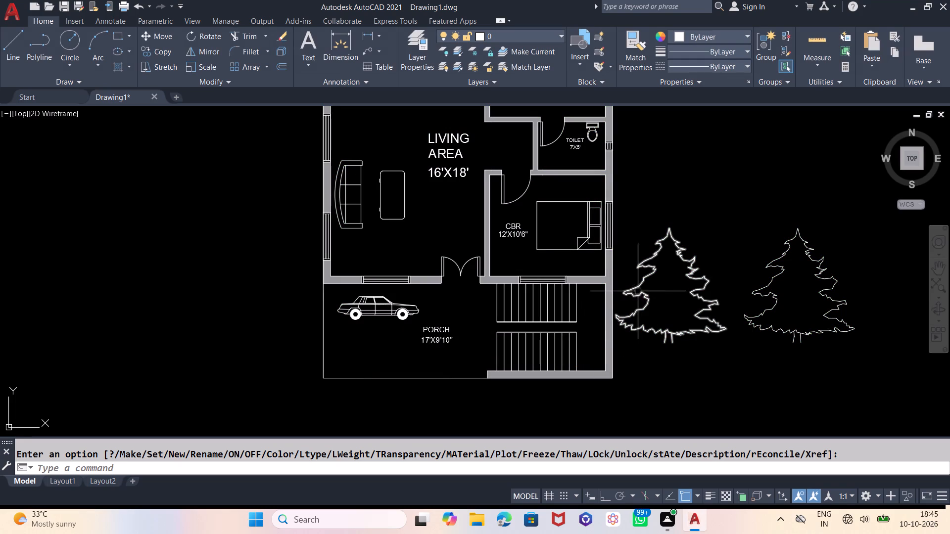
Set the colour of the Defpoints layer to green, index colour 90.
{"action": "left_click", "coordinate": [559, 33]}
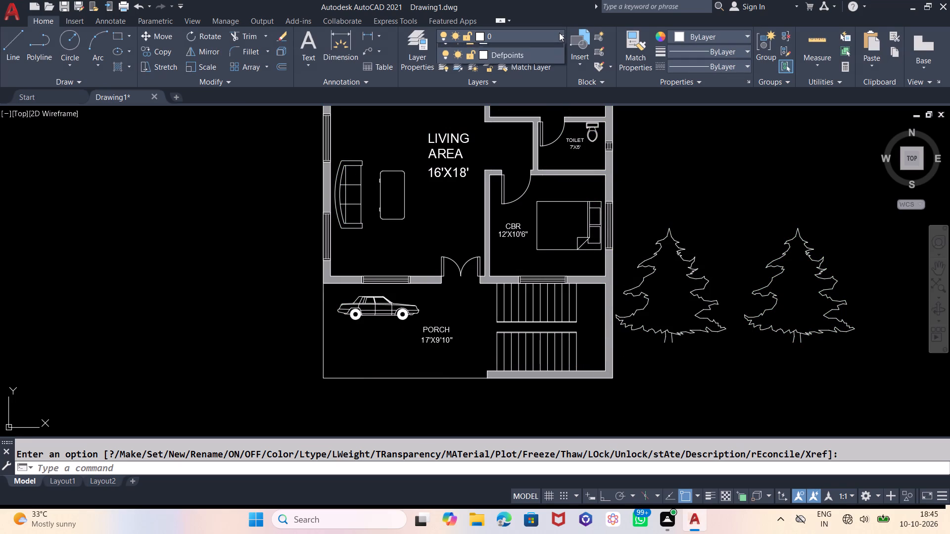
{"action": "left_click", "coordinate": [483, 64]}
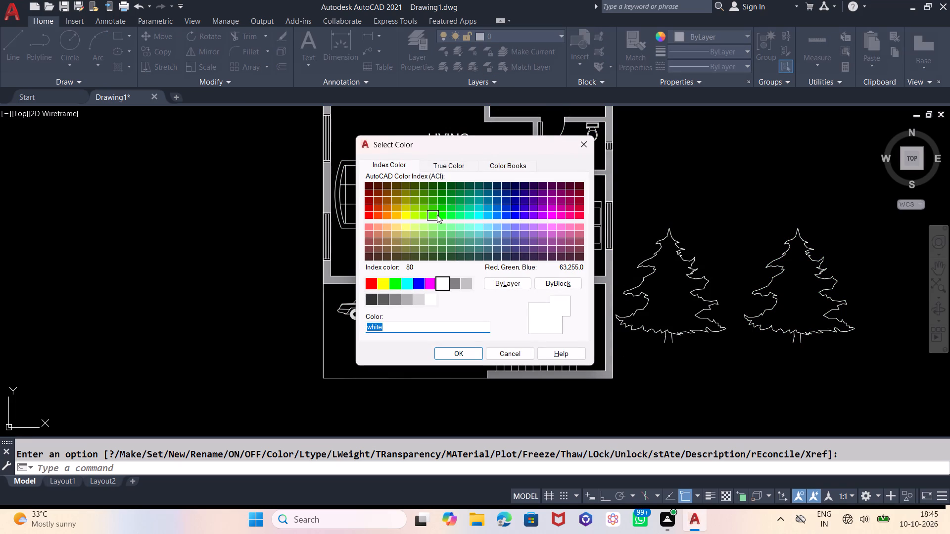
{"action": "left_click", "coordinate": [440, 215]}
{"action": "left_click", "coordinate": [462, 354]}
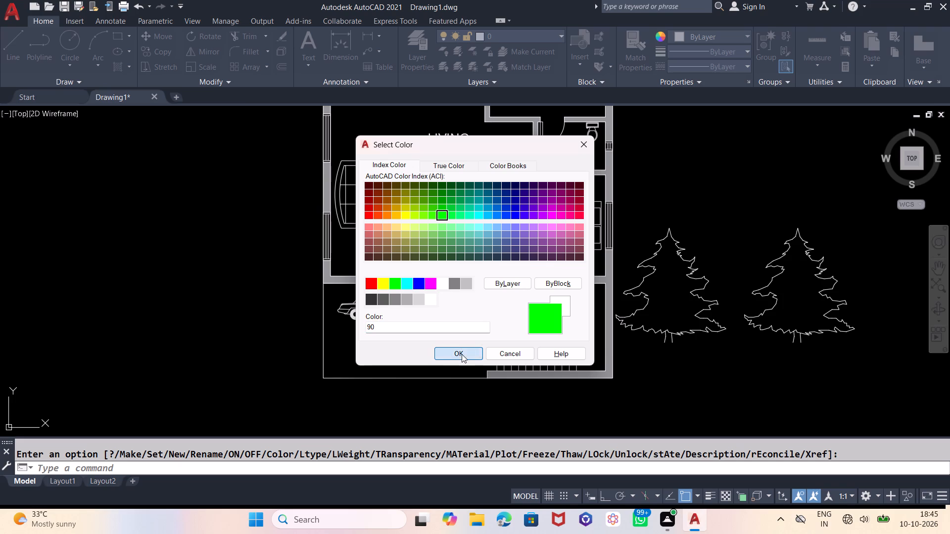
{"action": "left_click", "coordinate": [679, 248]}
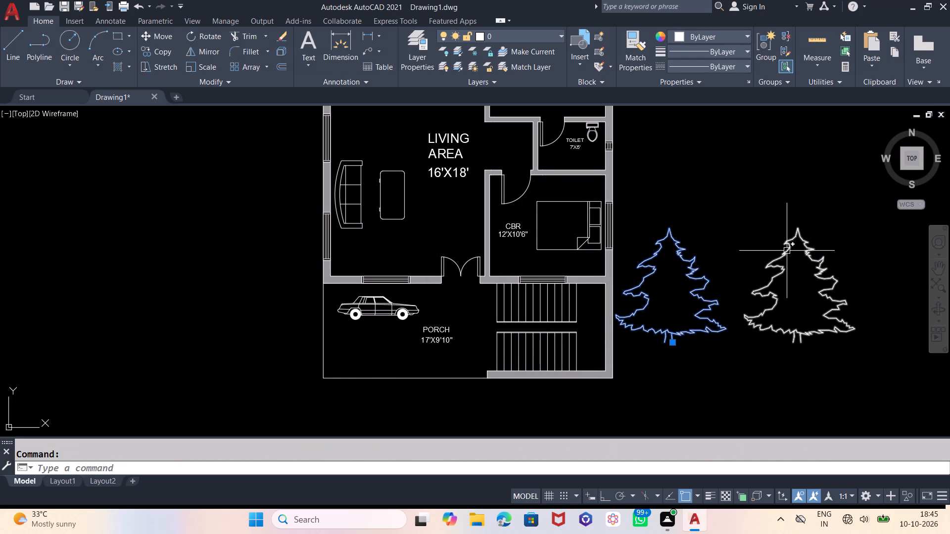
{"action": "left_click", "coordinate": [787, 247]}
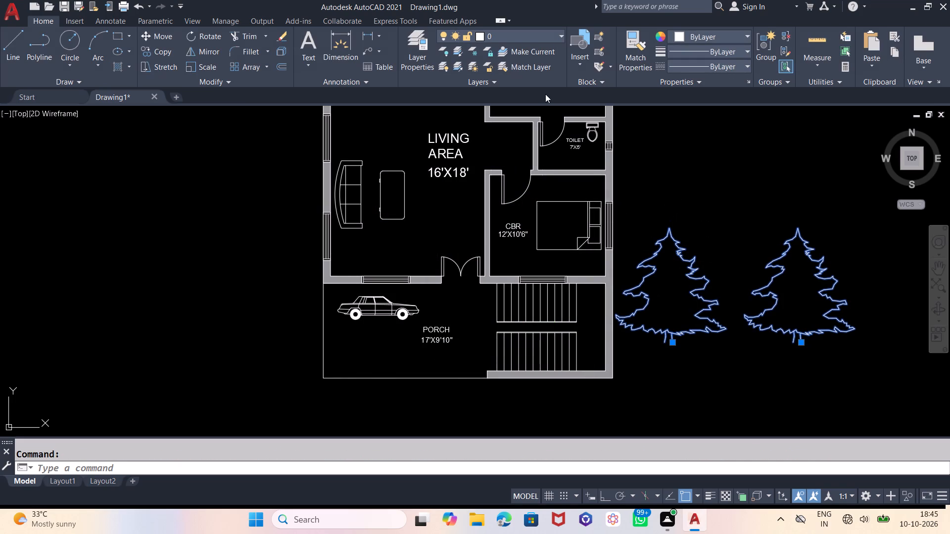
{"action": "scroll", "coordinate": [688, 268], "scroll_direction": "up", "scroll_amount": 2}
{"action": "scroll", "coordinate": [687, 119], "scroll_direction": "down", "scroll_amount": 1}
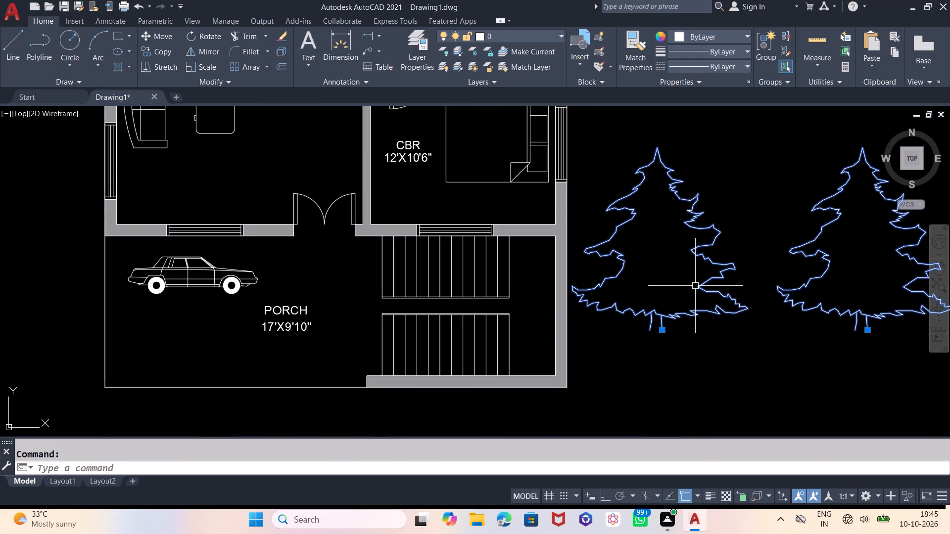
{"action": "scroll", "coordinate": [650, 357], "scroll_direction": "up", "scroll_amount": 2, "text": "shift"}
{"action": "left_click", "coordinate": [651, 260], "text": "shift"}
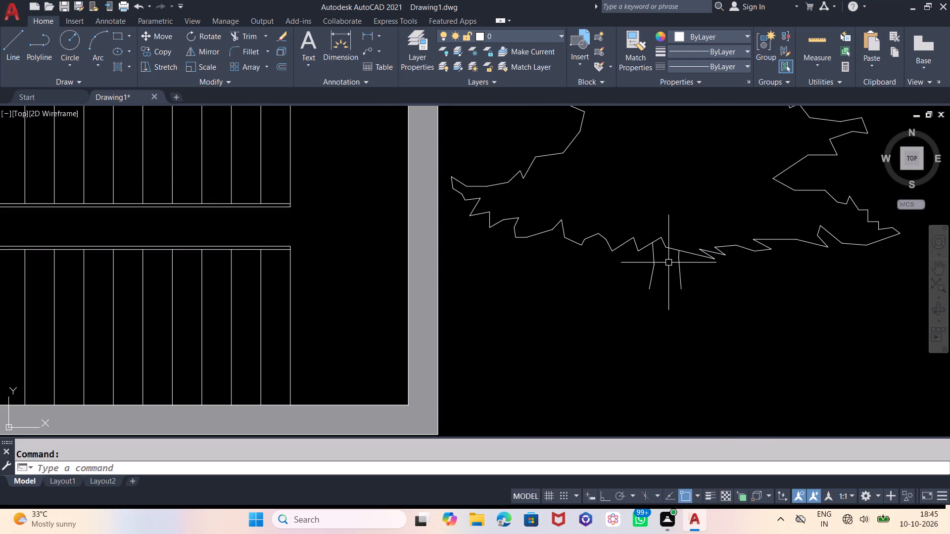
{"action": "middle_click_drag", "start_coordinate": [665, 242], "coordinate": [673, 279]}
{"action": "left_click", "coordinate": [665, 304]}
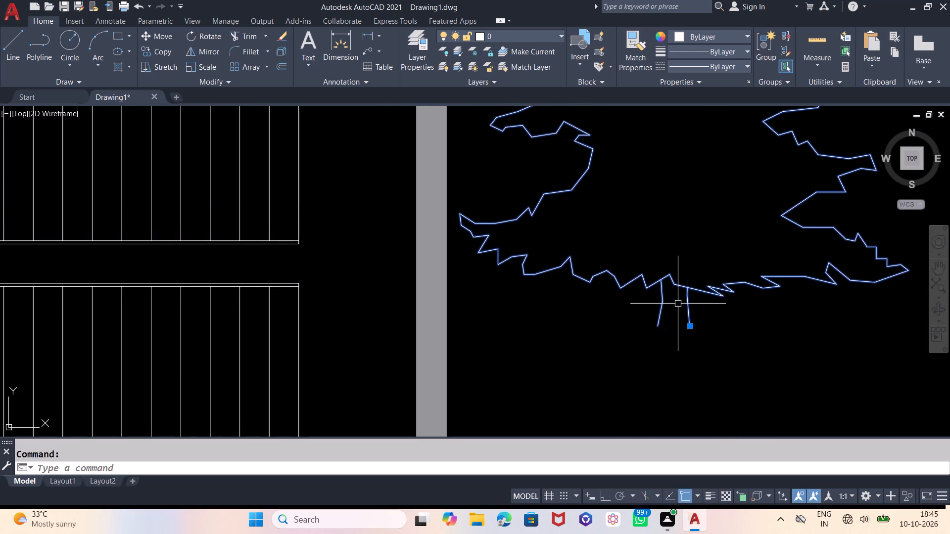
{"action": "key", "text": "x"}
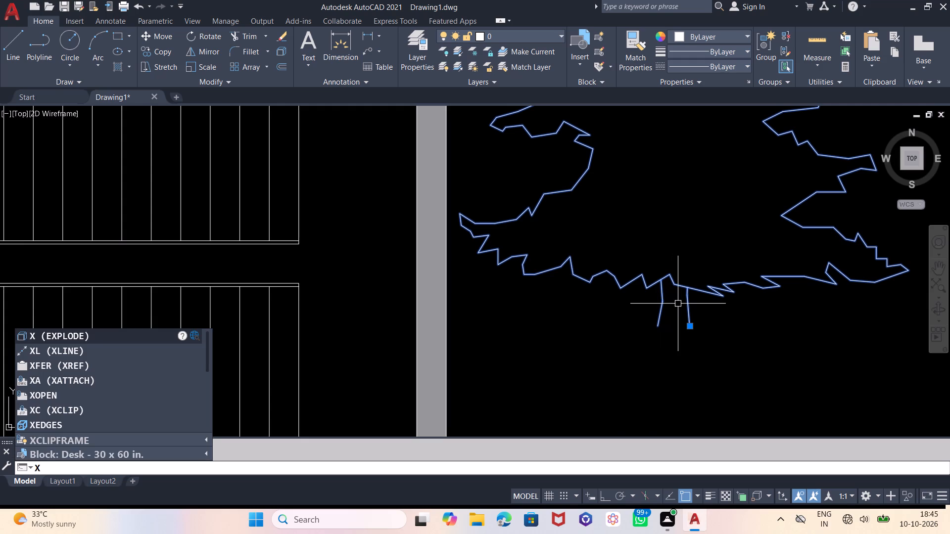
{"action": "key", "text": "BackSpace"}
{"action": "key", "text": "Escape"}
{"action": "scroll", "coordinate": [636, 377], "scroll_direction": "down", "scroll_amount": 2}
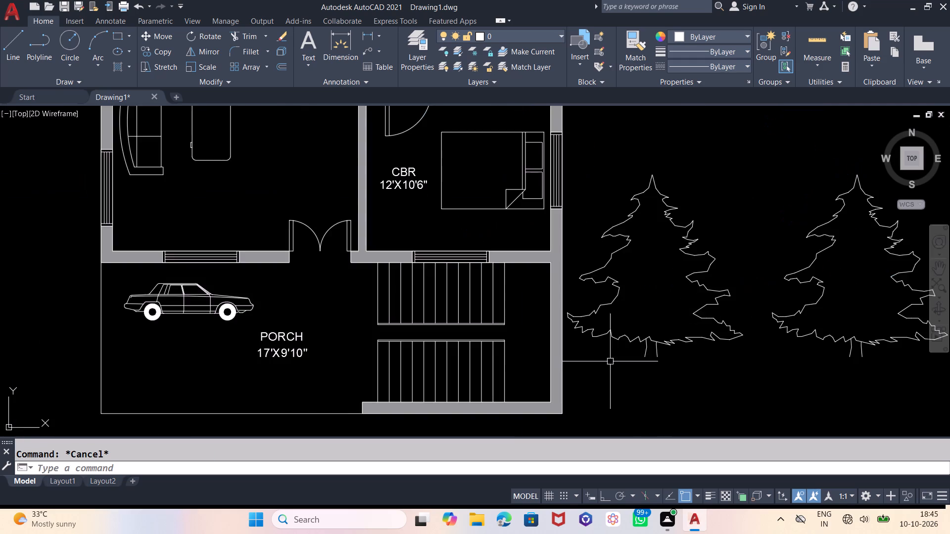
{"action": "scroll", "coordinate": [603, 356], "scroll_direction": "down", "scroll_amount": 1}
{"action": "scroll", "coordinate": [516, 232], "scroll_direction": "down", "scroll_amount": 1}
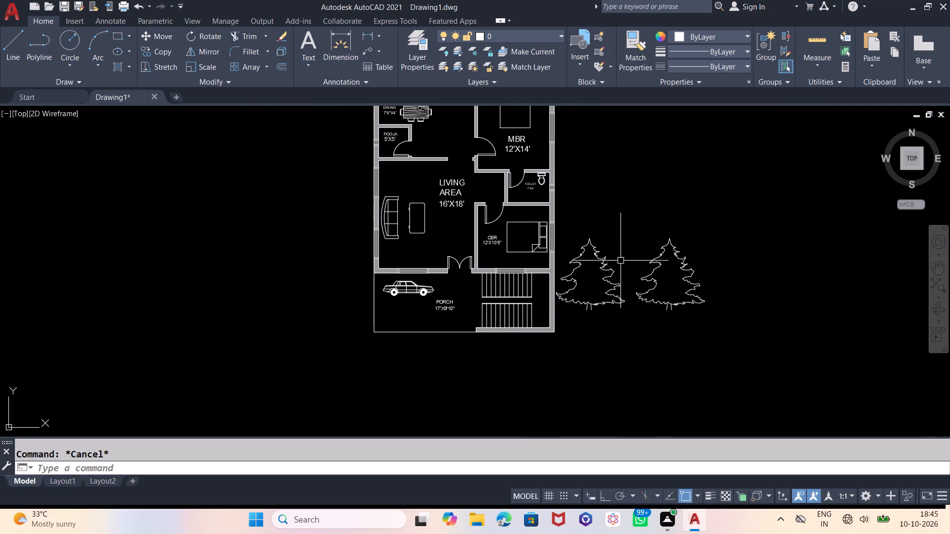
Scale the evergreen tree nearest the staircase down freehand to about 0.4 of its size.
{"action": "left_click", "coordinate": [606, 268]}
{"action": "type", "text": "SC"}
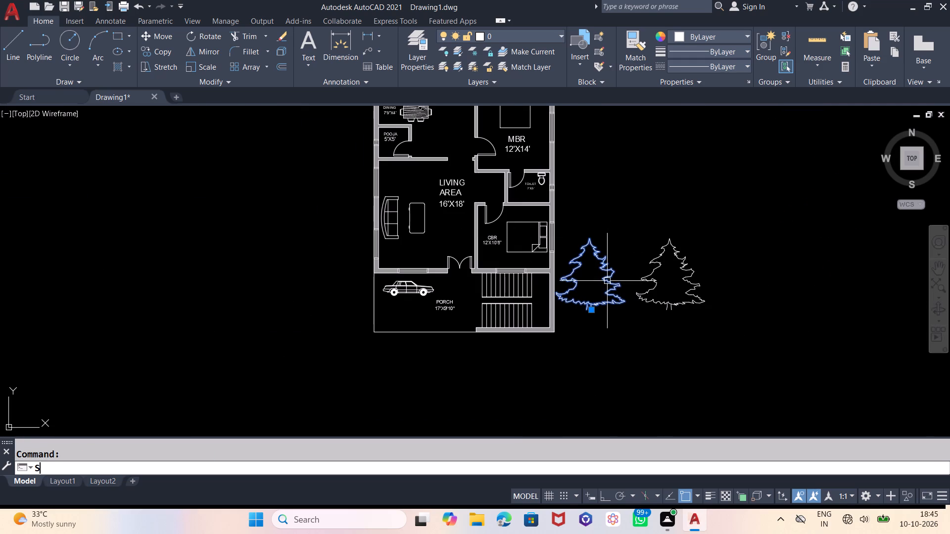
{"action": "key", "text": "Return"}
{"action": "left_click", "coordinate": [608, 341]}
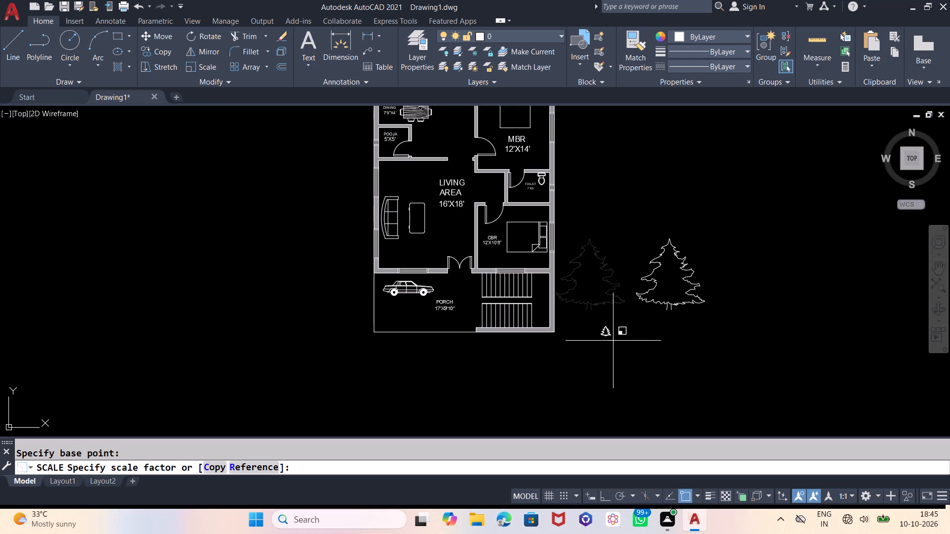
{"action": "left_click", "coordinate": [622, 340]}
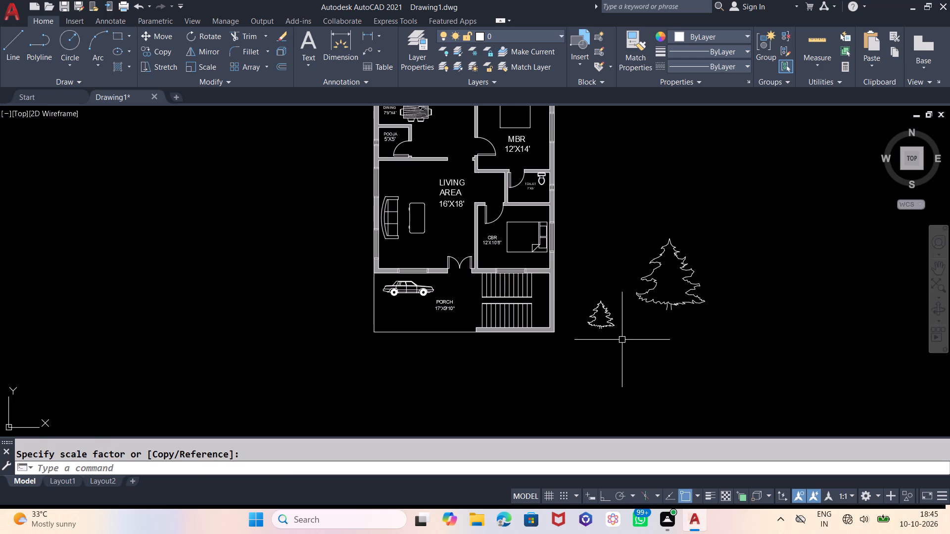
Scale the eastern evergreen tree down freehand to about 0.4 of its size.
{"action": "left_click", "coordinate": [640, 296]}
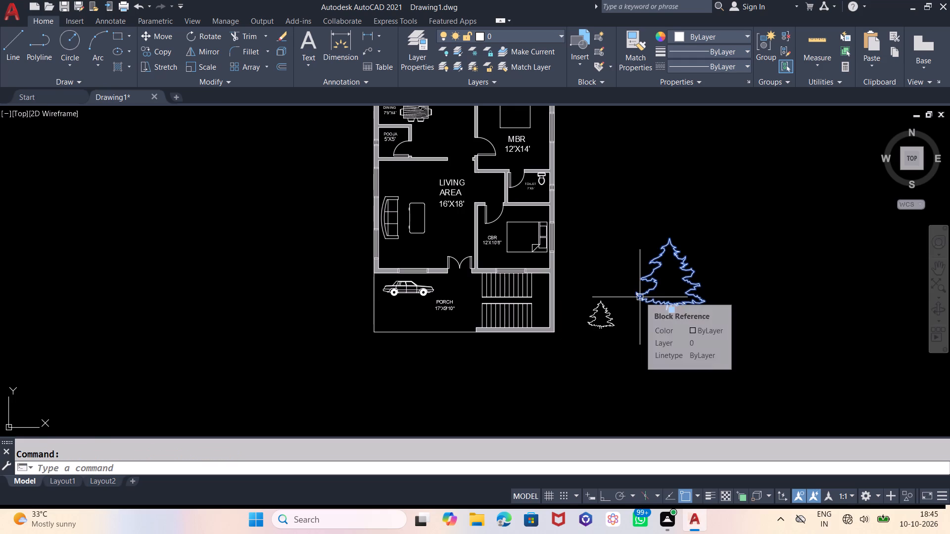
{"action": "type", "text": "SC"}
{"action": "key", "text": "Return"}
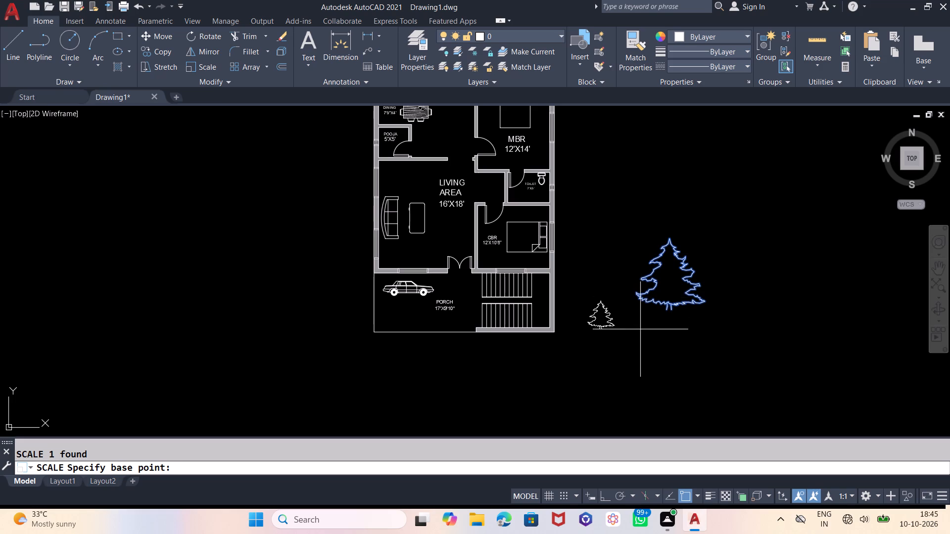
{"action": "left_click", "coordinate": [632, 324]}
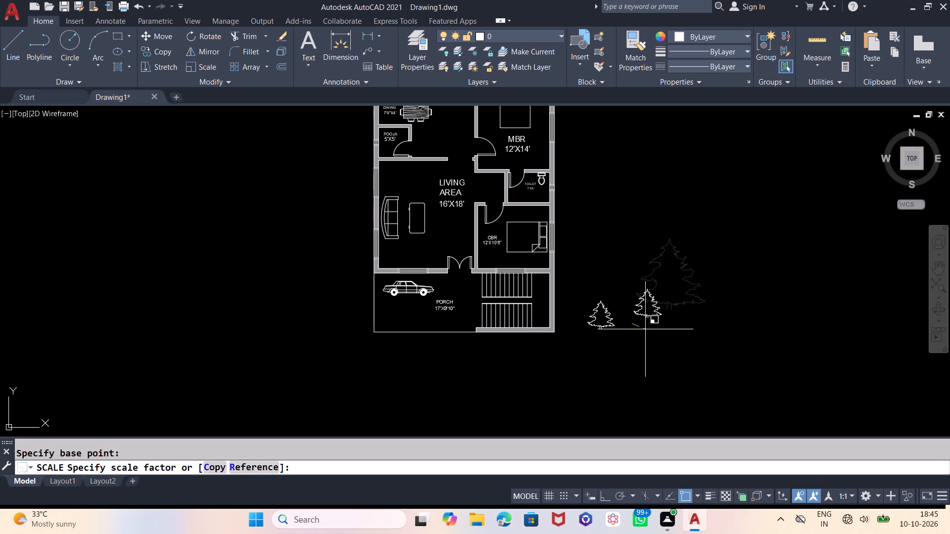
{"action": "left_click", "coordinate": [645, 329]}
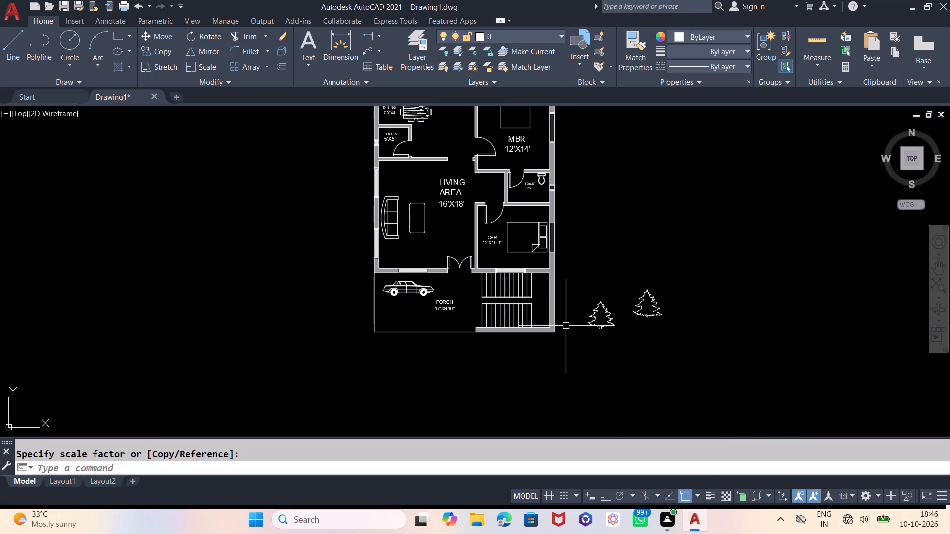
Delete the small evergreen tree nearest the staircase.
{"action": "left_click", "coordinate": [602, 307]}
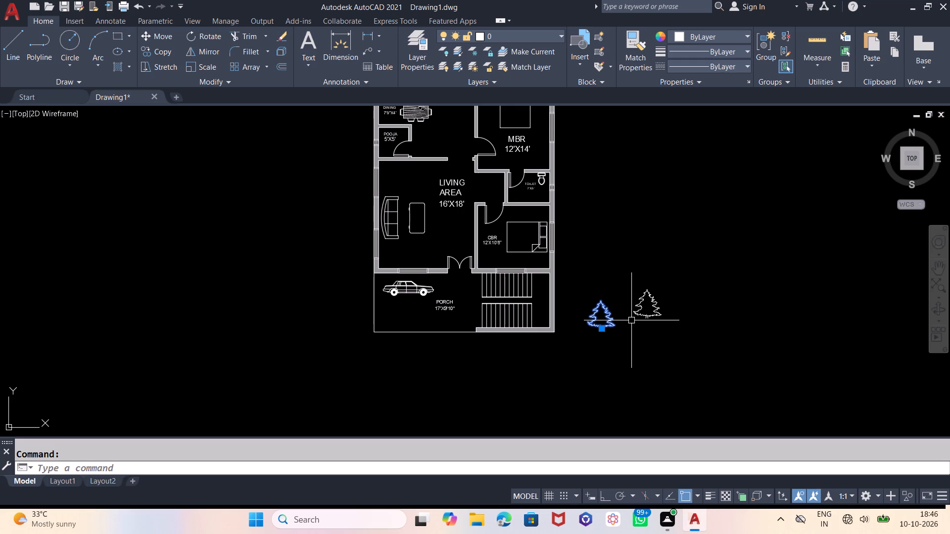
{"action": "key", "text": "Delete"}
Move the remaining small evergreen tree into the porch's southwest corner, just south of the car.
{"action": "left_click", "coordinate": [641, 311]}
{"action": "key", "text": "m"}
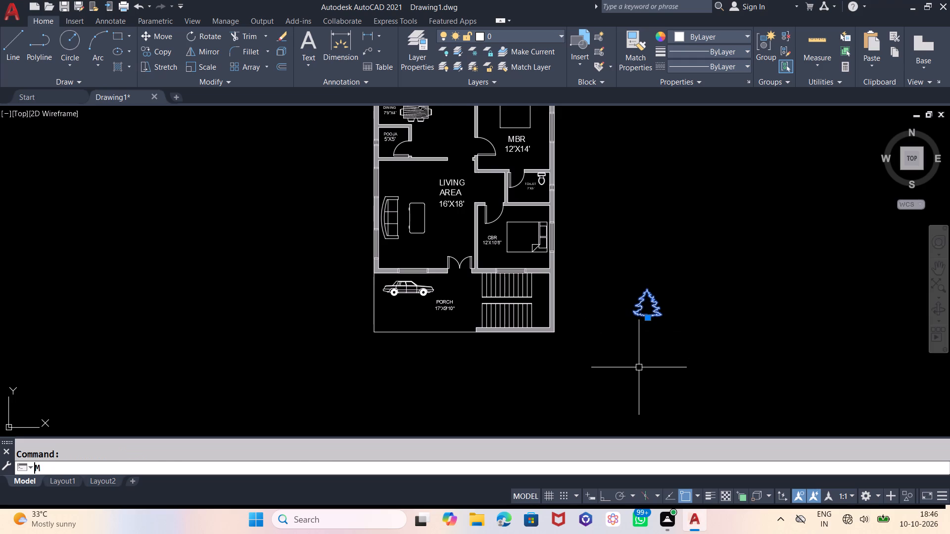
{"action": "key", "text": "Return"}
{"action": "left_click", "coordinate": [662, 327]}
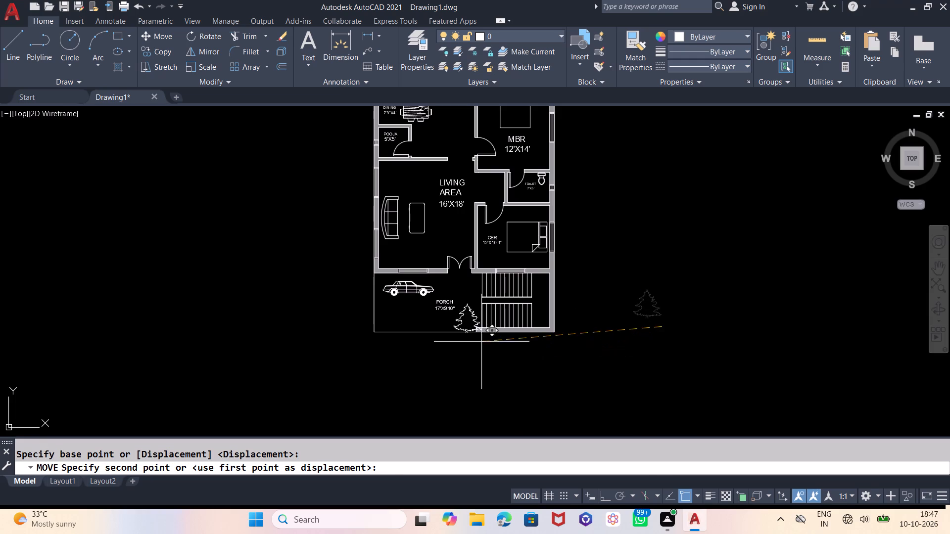
{"action": "scroll", "coordinate": [385, 327], "scroll_direction": "up", "scroll_amount": 2}
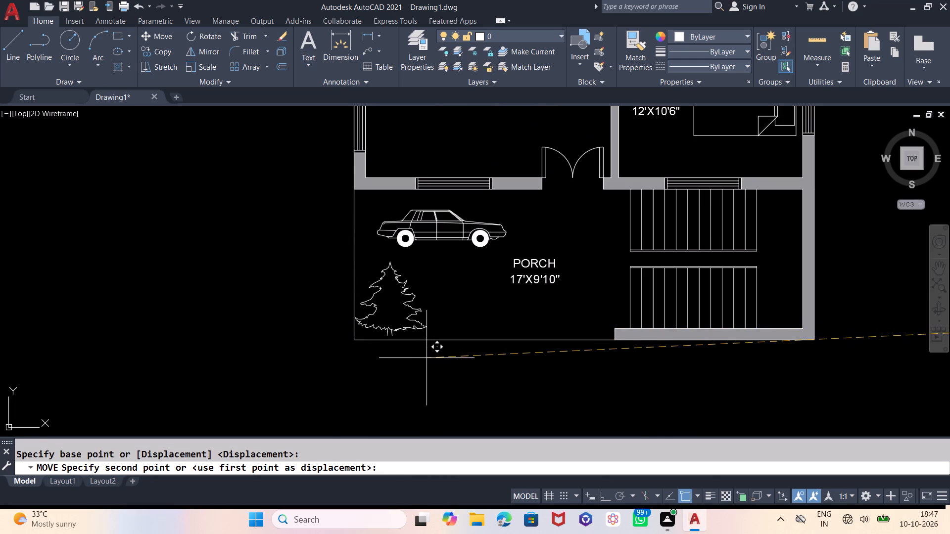
{"action": "left_click", "coordinate": [431, 356]}
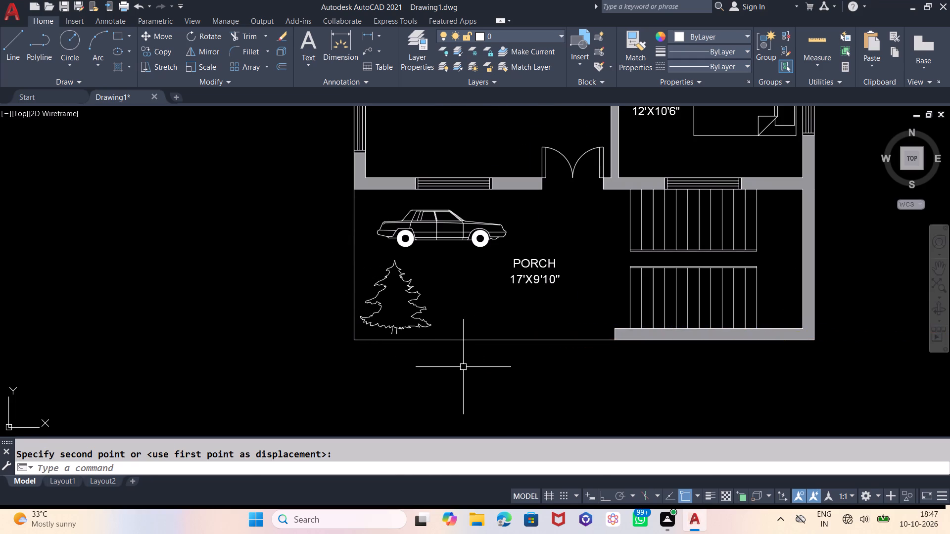
Make Defpoints the current layer.
{"action": "scroll", "coordinate": [420, 358], "scroll_direction": "down", "scroll_amount": 1}
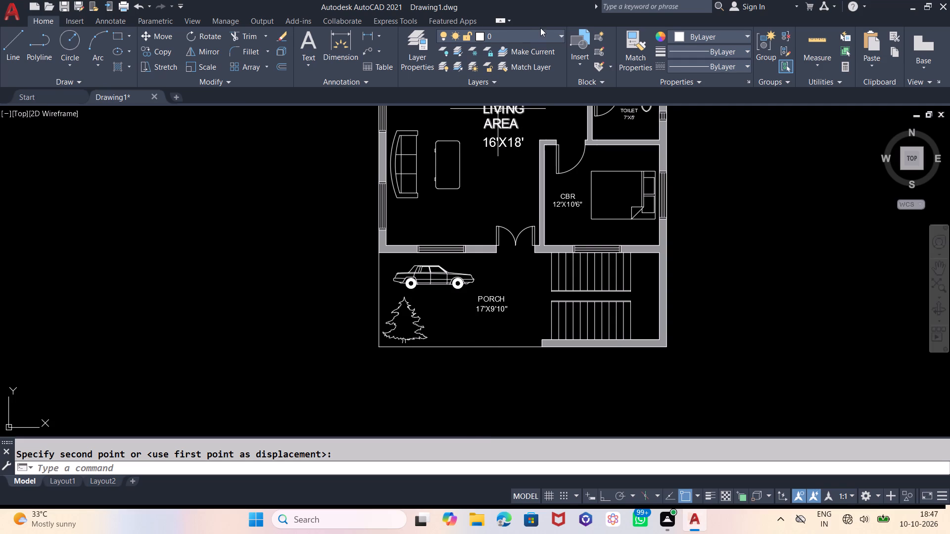
{"action": "left_click", "coordinate": [553, 31]}
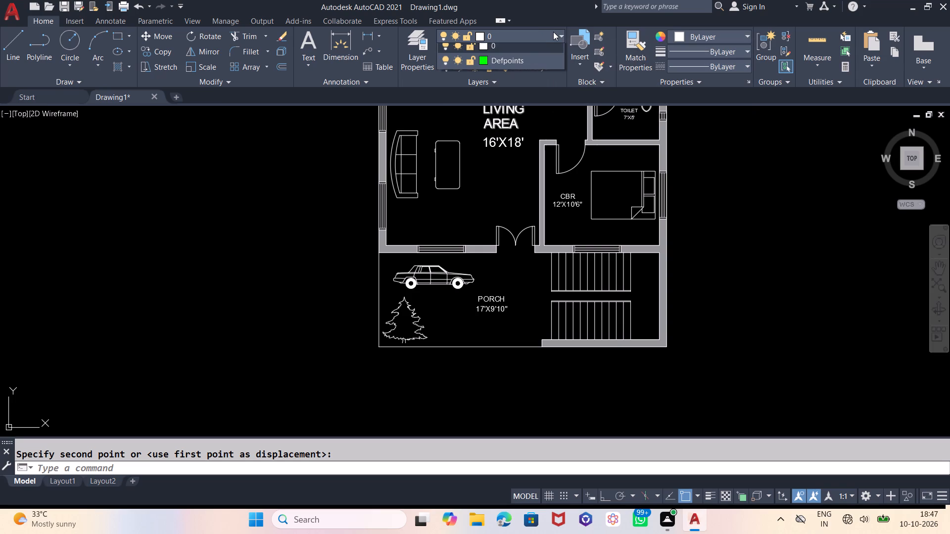
{"action": "left_click", "coordinate": [553, 32]}
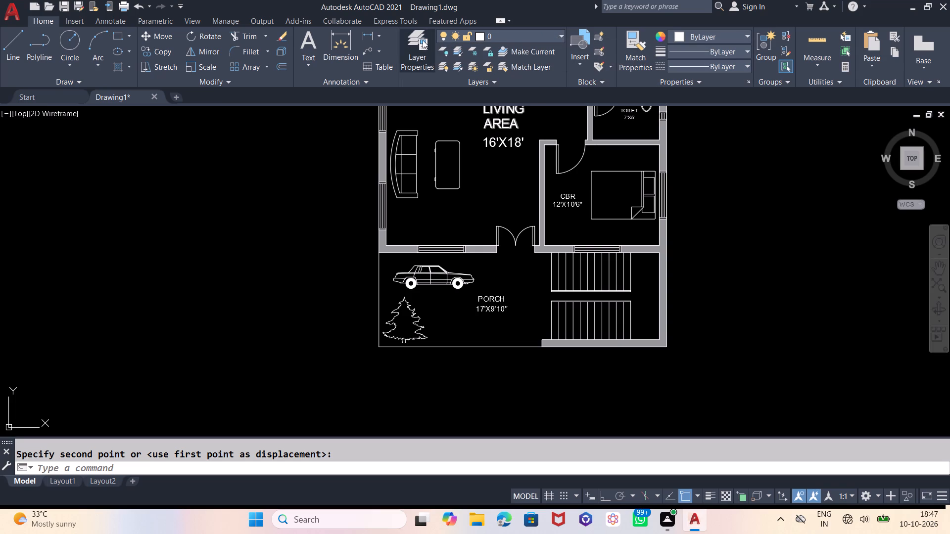
{"action": "left_click", "coordinate": [503, 33]}
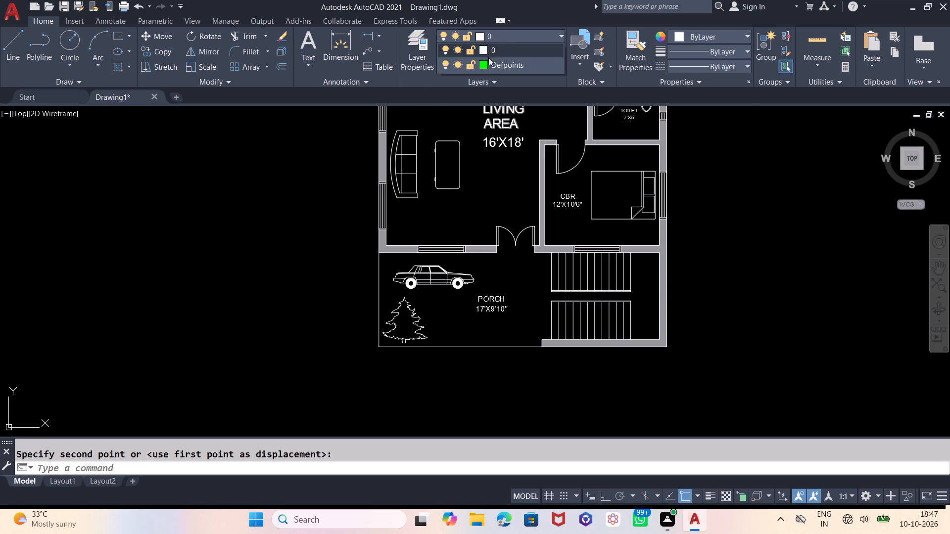
{"action": "left_click", "coordinate": [490, 64]}
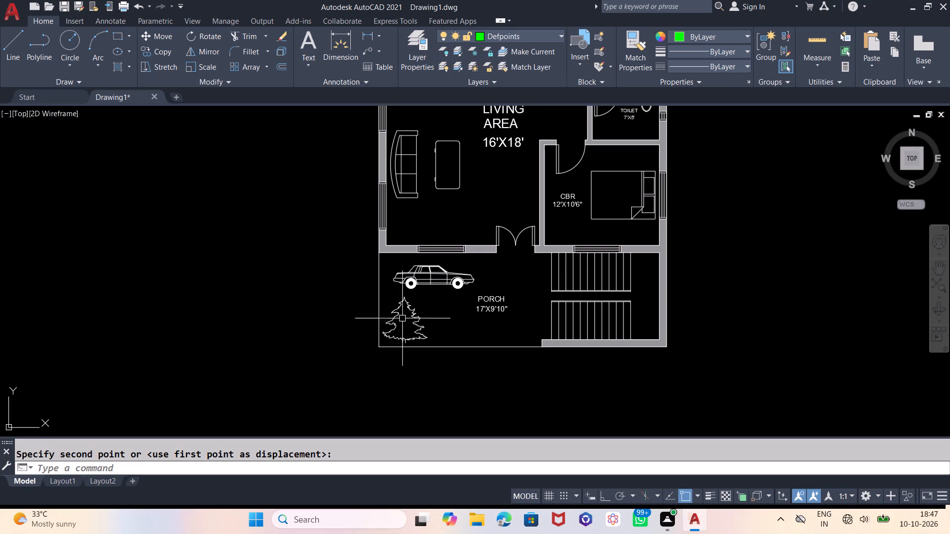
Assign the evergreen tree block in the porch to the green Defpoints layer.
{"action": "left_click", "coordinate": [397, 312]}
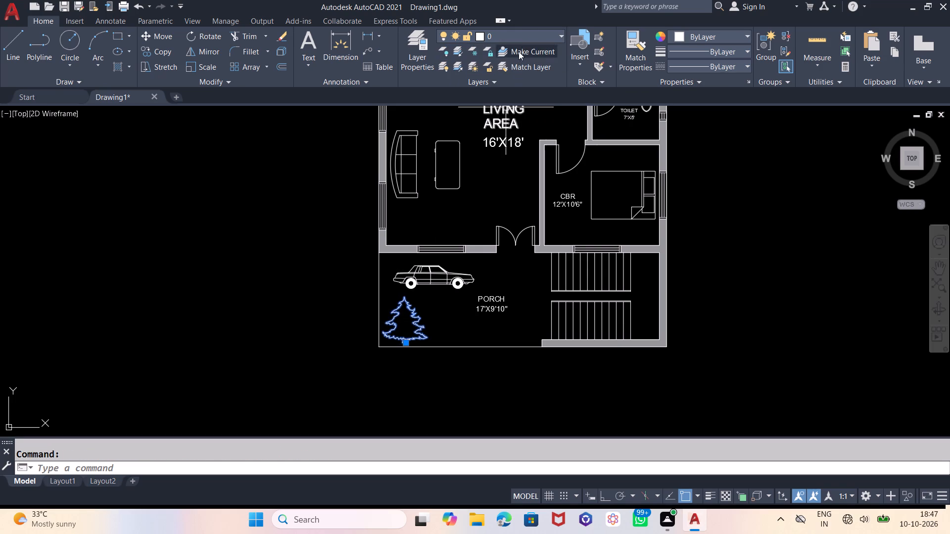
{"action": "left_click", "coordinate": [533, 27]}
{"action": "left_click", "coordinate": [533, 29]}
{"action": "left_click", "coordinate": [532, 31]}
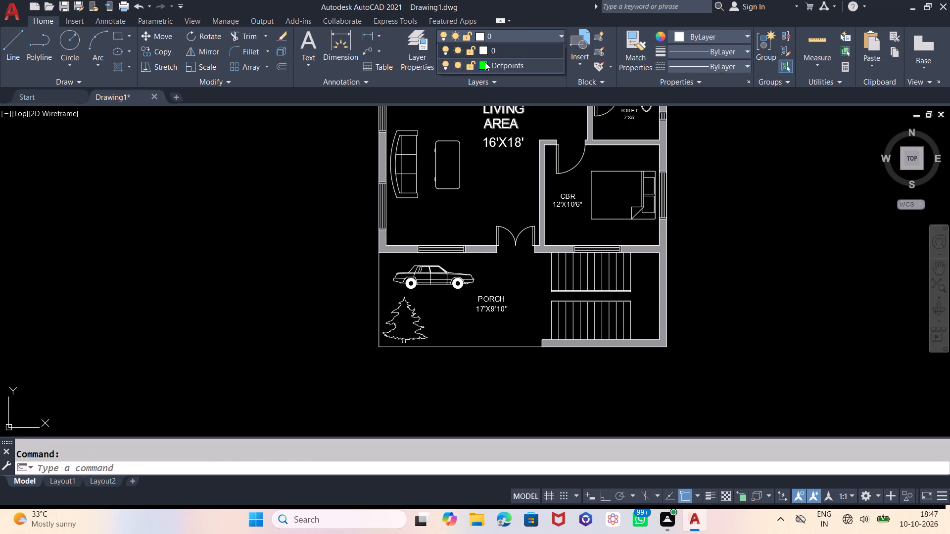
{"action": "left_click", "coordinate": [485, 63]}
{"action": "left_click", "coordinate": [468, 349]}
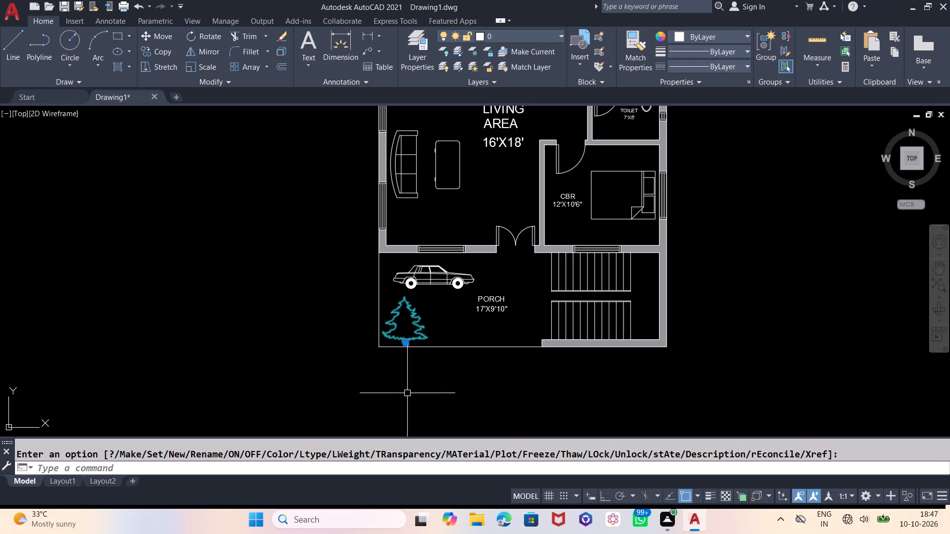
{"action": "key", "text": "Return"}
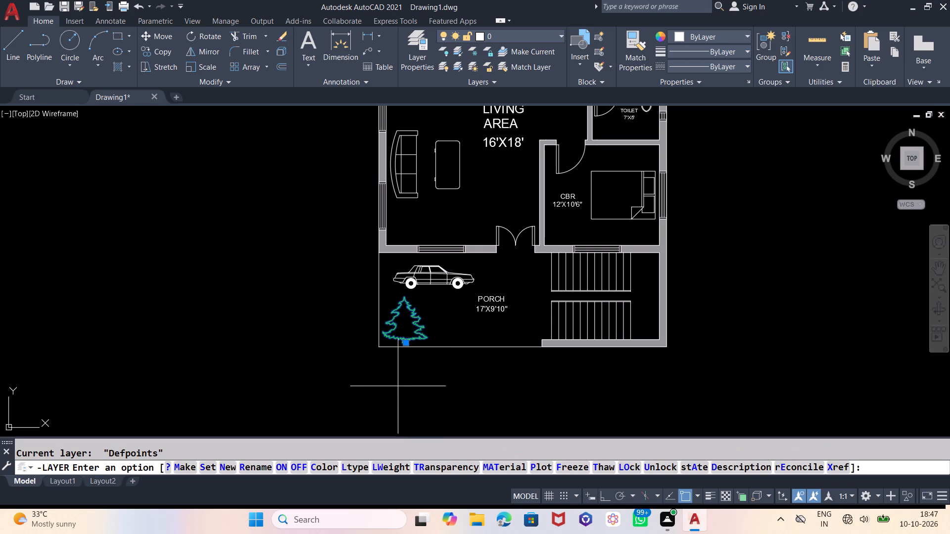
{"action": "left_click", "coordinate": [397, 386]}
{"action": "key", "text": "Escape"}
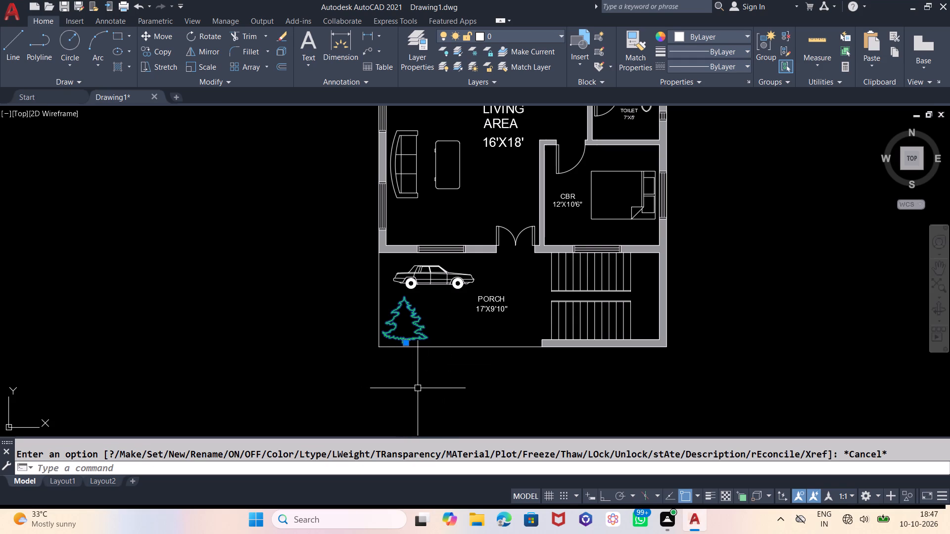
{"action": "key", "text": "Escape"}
Explode the evergreen tree block in the porch into separate lines.
{"action": "scroll", "coordinate": [418, 387], "scroll_direction": "down", "scroll_amount": 1}
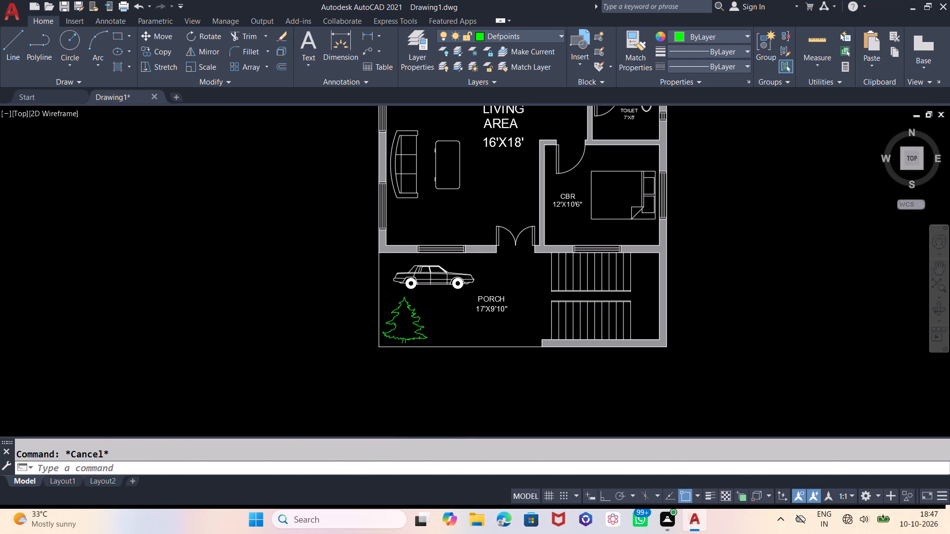
{"action": "scroll", "coordinate": [467, 407], "scroll_direction": "down", "scroll_amount": 1}
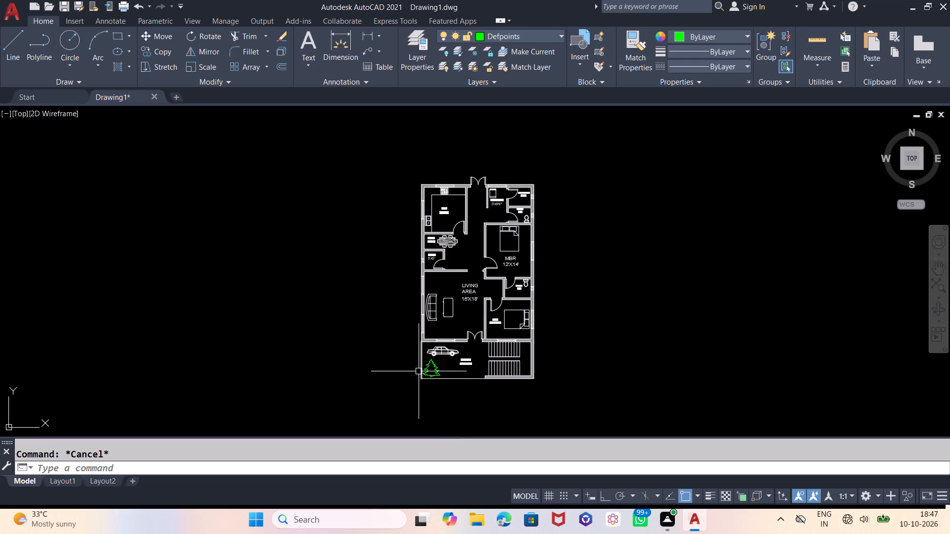
{"action": "scroll", "coordinate": [419, 371], "scroll_direction": "up", "scroll_amount": 4}
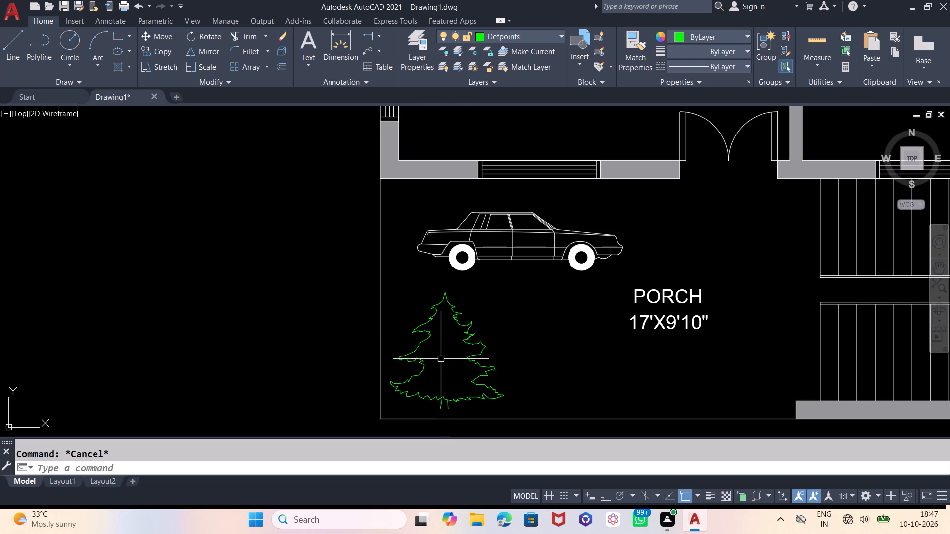
{"action": "left_click", "coordinate": [419, 331]}
{"action": "key", "text": "x"}
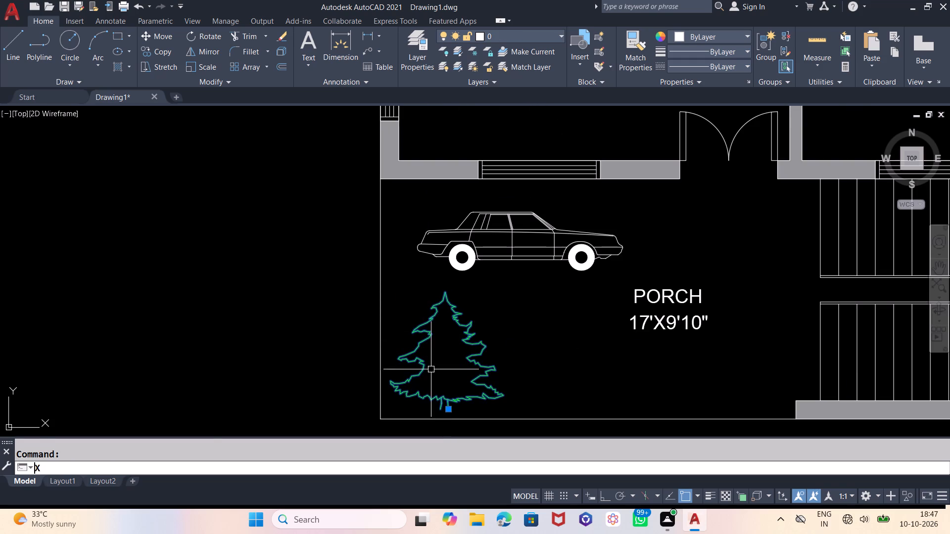
{"action": "key", "text": "Return"}
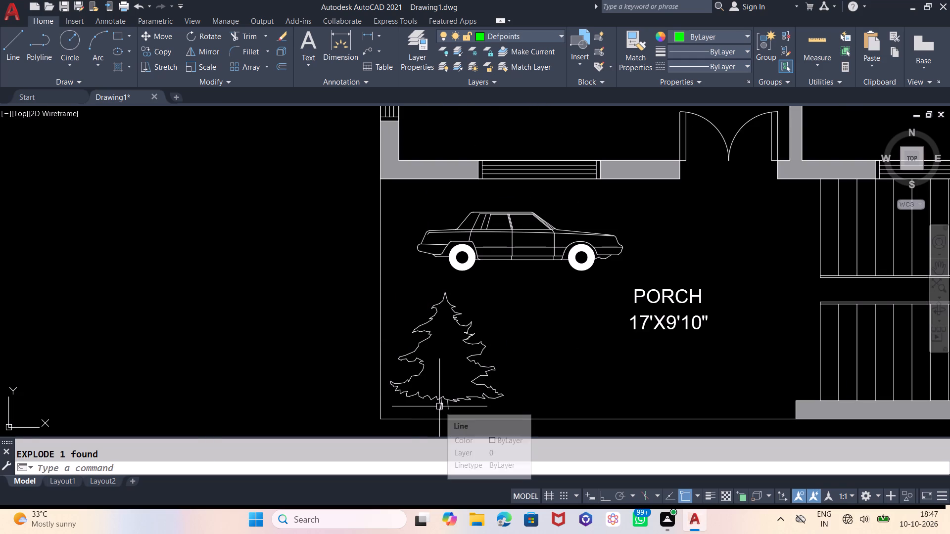
Assign the exploded evergreen tree's foliage outline, excluding the trunk lines at its base, to the green Defpoints layer.
{"action": "scroll", "coordinate": [439, 312], "scroll_direction": "down", "scroll_amount": 2}
{"action": "left_click", "coordinate": [452, 324]}
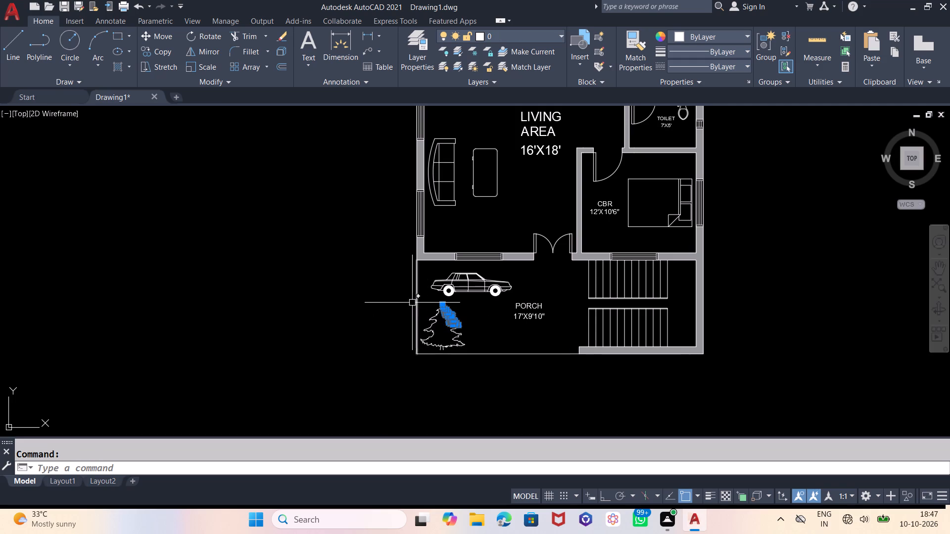
{"action": "left_click_drag", "start_coordinate": [412, 303], "coordinate": [470, 381]}
{"action": "left_click_drag", "start_coordinate": [410, 287], "coordinate": [414, 299]}
{"action": "left_click", "coordinate": [475, 374]}
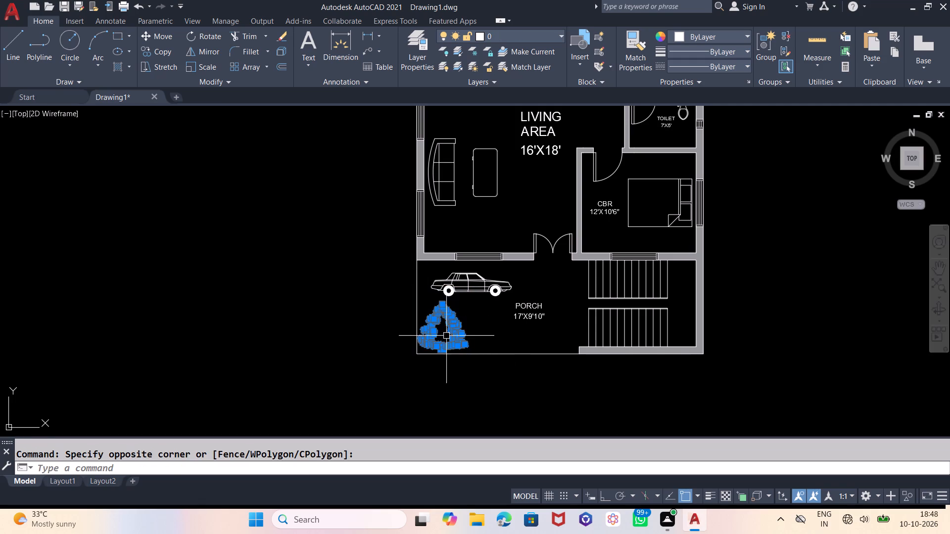
{"action": "scroll", "coordinate": [446, 336], "scroll_direction": "up", "scroll_amount": 3}
{"action": "scroll", "coordinate": [423, 403], "scroll_direction": "up", "scroll_amount": 3}
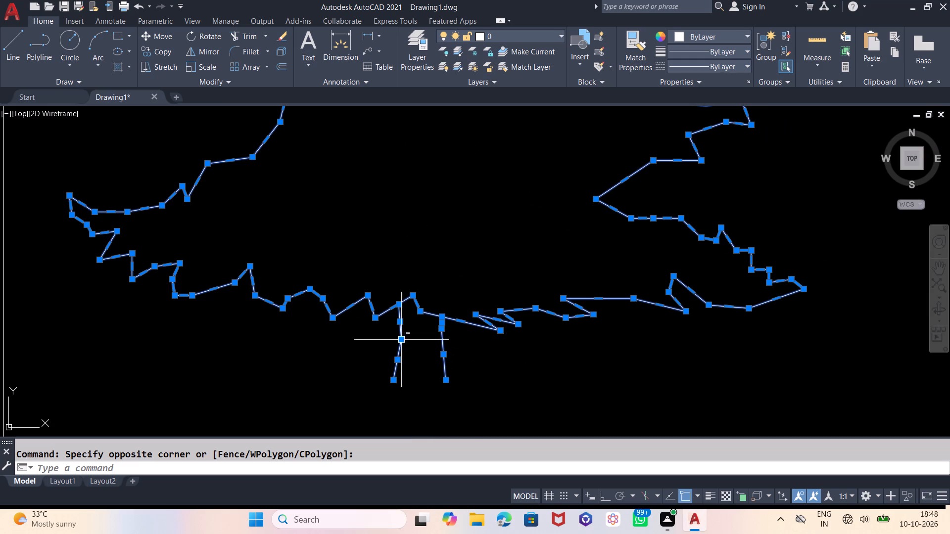
{"action": "left_click_drag", "start_coordinate": [457, 350], "coordinate": [380, 371], "text": "shift"}
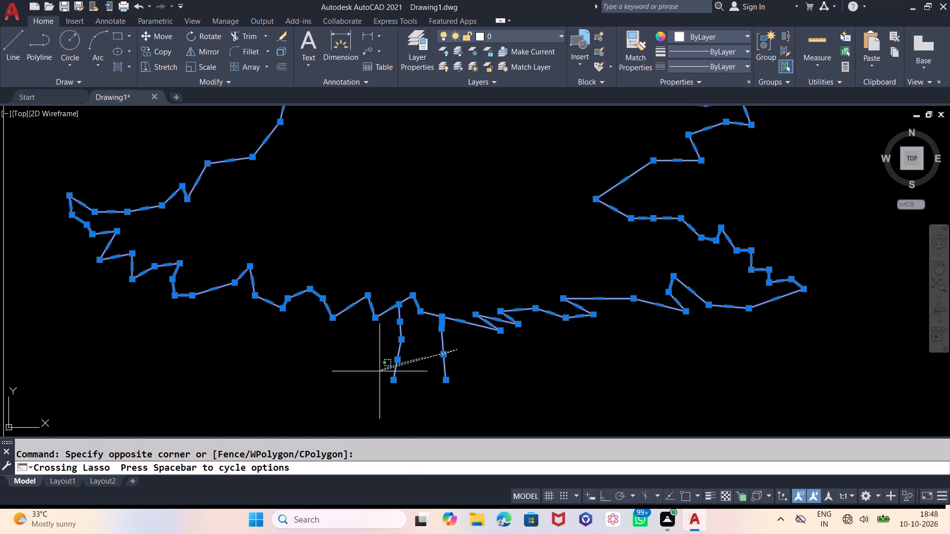
{"action": "left_click_drag", "start_coordinate": [380, 371], "coordinate": [379, 372], "text": "shift"}
{"action": "left_click", "coordinate": [403, 320], "text": "shift"}
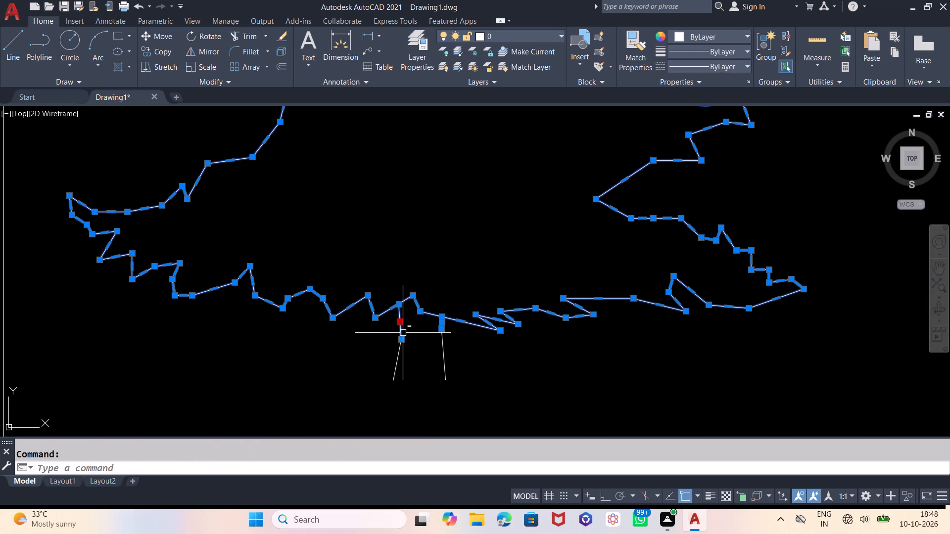
{"action": "left_click", "coordinate": [400, 332], "text": "shift"}
{"action": "scroll", "coordinate": [440, 326], "scroll_direction": "up", "scroll_amount": 2, "text": "shift"}
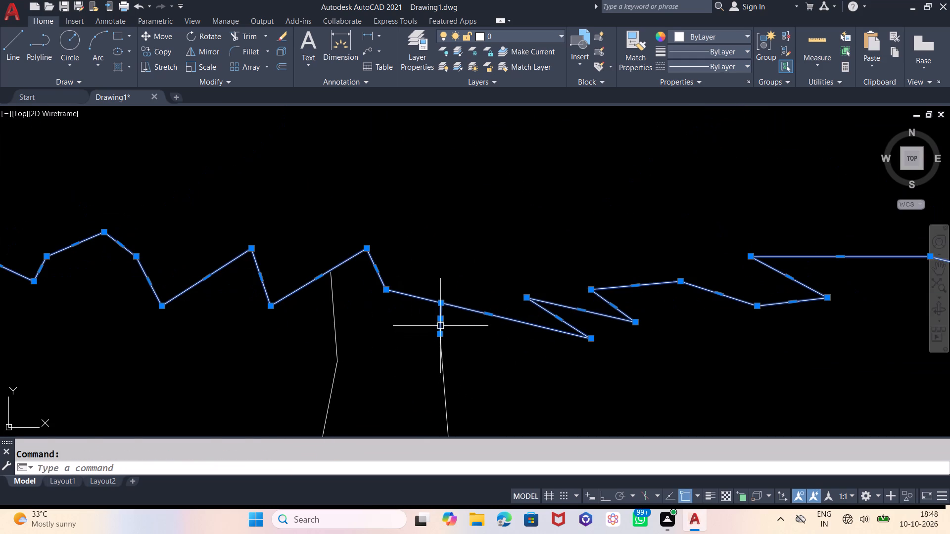
{"action": "left_click", "coordinate": [460, 327], "text": "shift"}
{"action": "left_click", "coordinate": [424, 338], "text": "shift"}
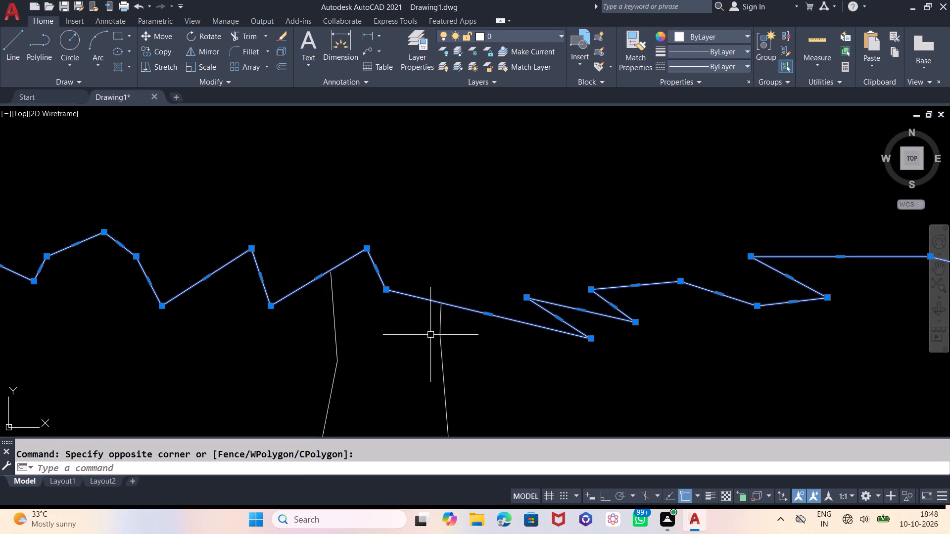
{"action": "scroll", "coordinate": [479, 238], "scroll_direction": "down", "scroll_amount": 5}
{"action": "scroll", "coordinate": [504, 377], "scroll_direction": "down", "scroll_amount": 1}
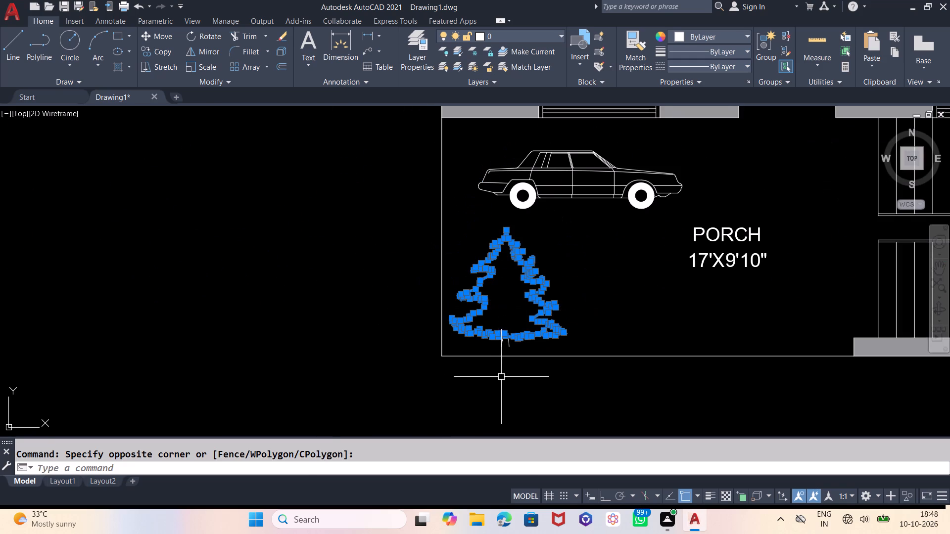
{"action": "middle_click_drag", "start_coordinate": [493, 372], "coordinate": [475, 379]}
{"action": "left_click", "coordinate": [516, 35]}
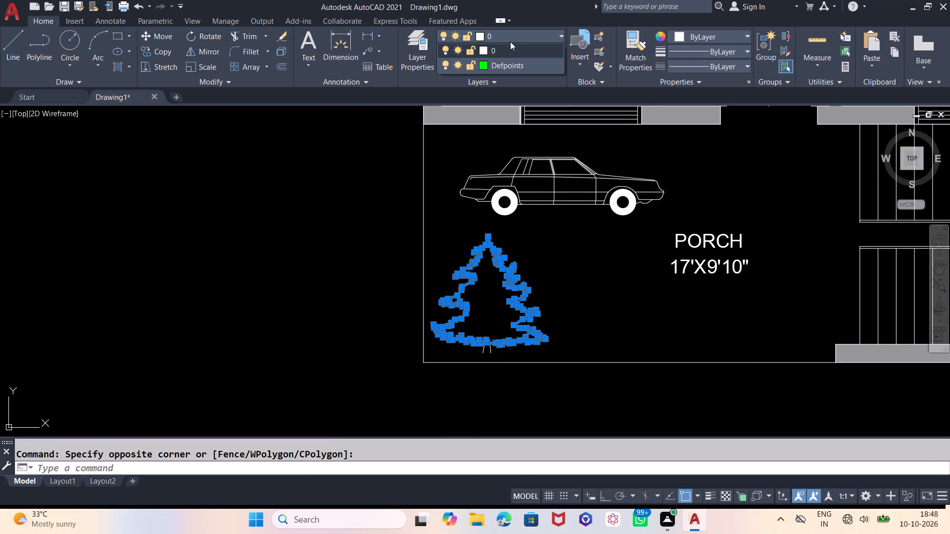
{"action": "left_click", "coordinate": [489, 64]}
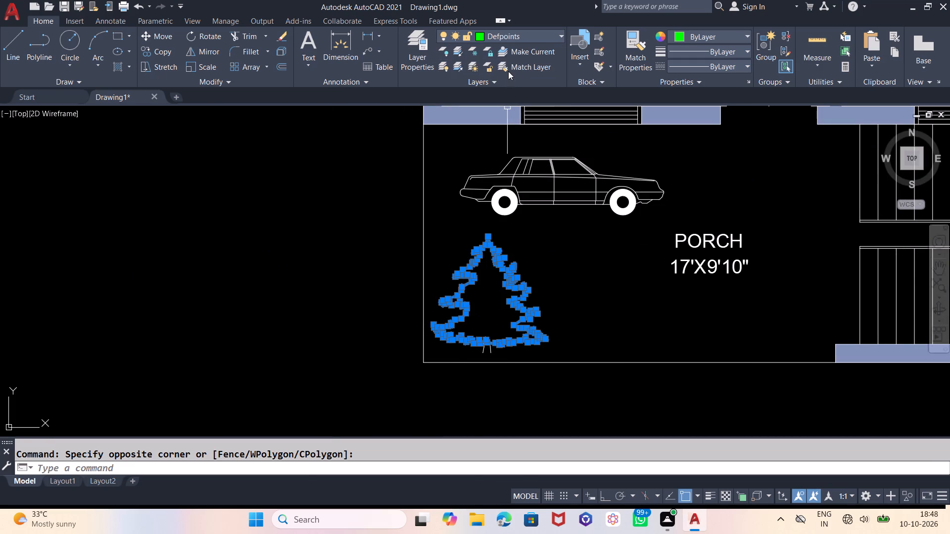
{"action": "key", "text": "Return"}
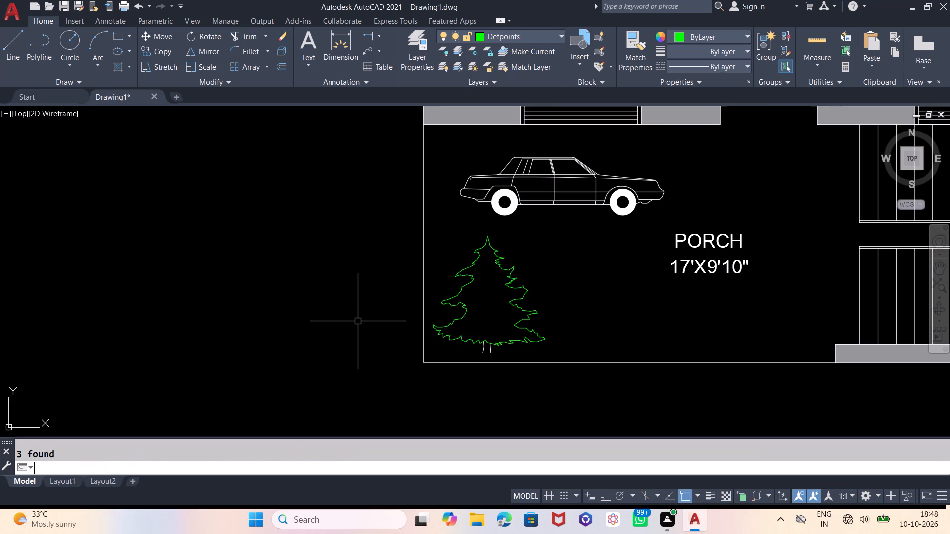
Save the drawing as 2BHK ATB 11 in the WFHCAD folder on the Desktop, with the whole plan in view.
{"action": "key", "text": "z"}
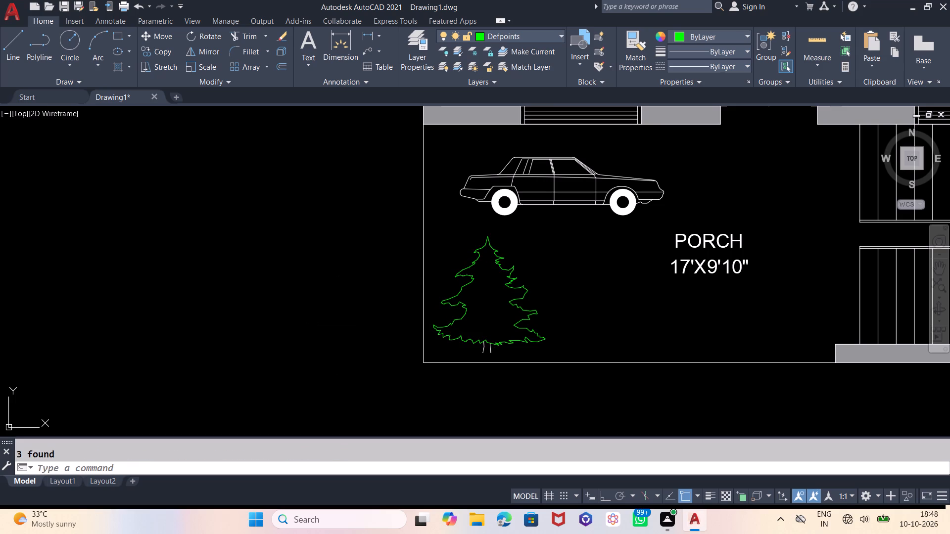
{"action": "key", "text": "Return"}
{"action": "key", "text": "e"}
{"action": "key", "text": "Return"}
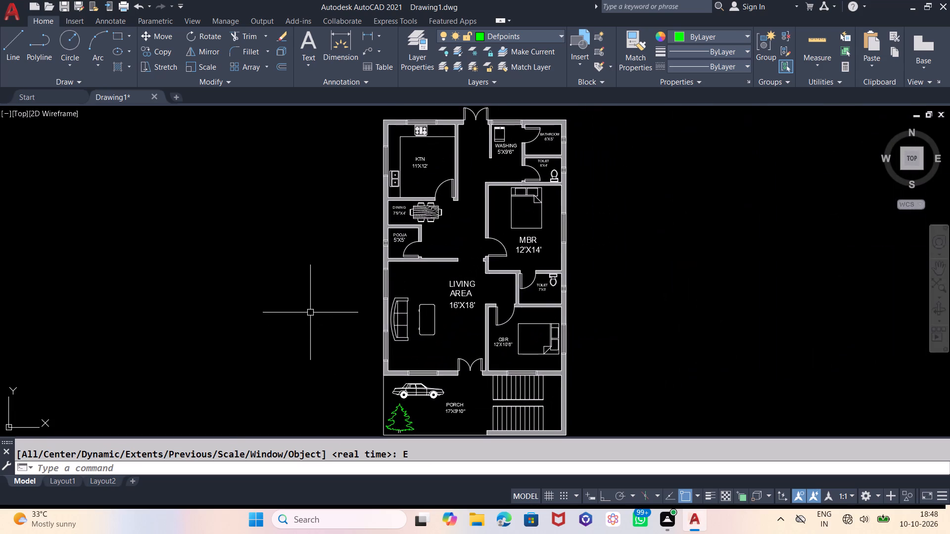
{"action": "middle_click", "coordinate": [310, 314]}
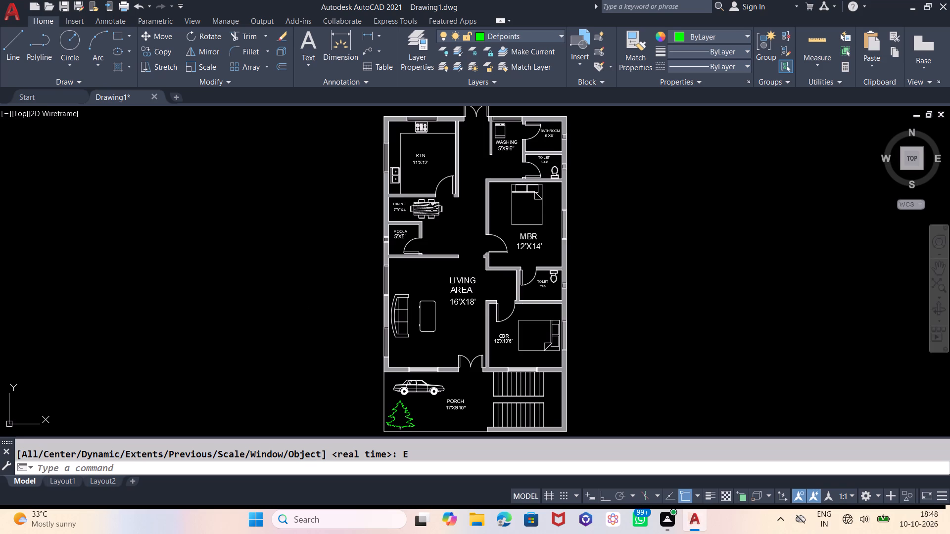
{"action": "key", "text": "ctrl+s"}
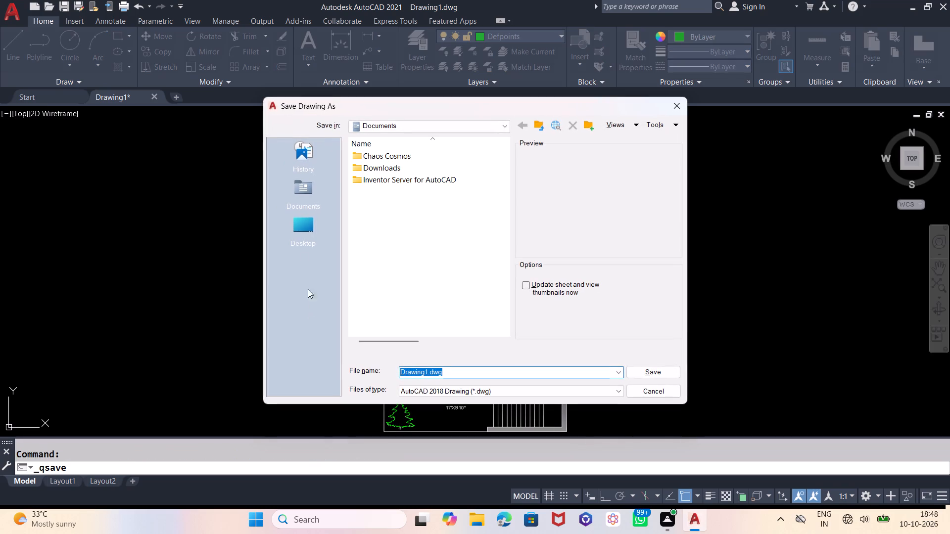
{"action": "left_click", "coordinate": [299, 235]}
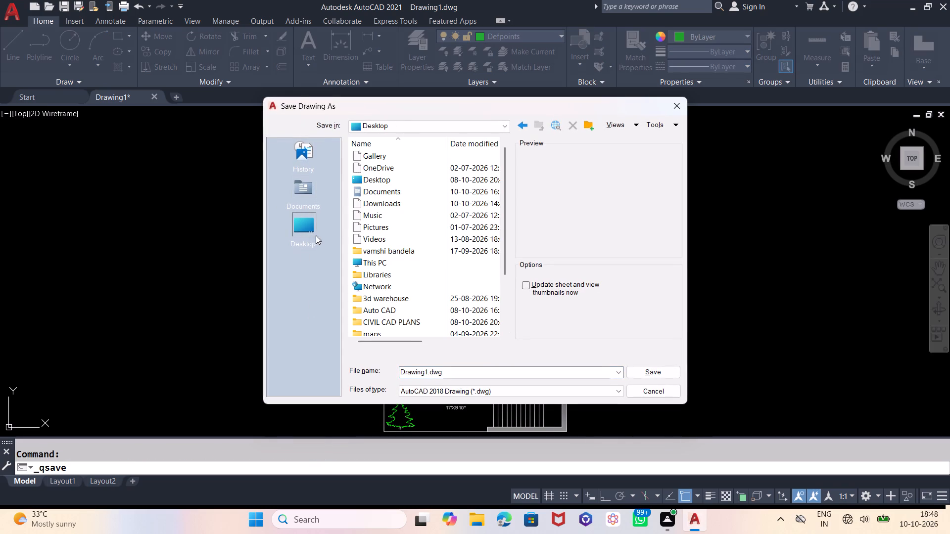
{"action": "scroll", "coordinate": [383, 257], "scroll_direction": "down", "scroll_amount": 3}
{"action": "double_click", "coordinate": [383, 309]}
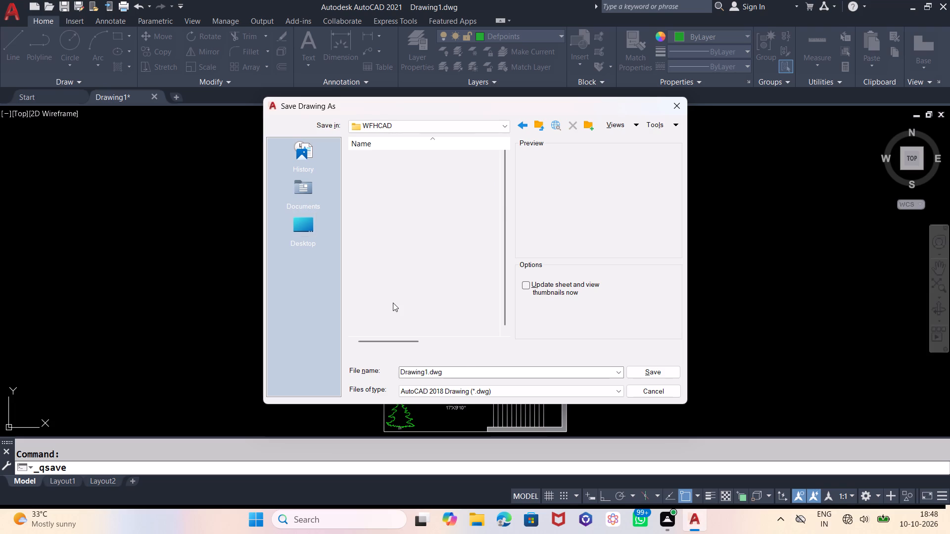
{"action": "left_click", "coordinate": [459, 370]}
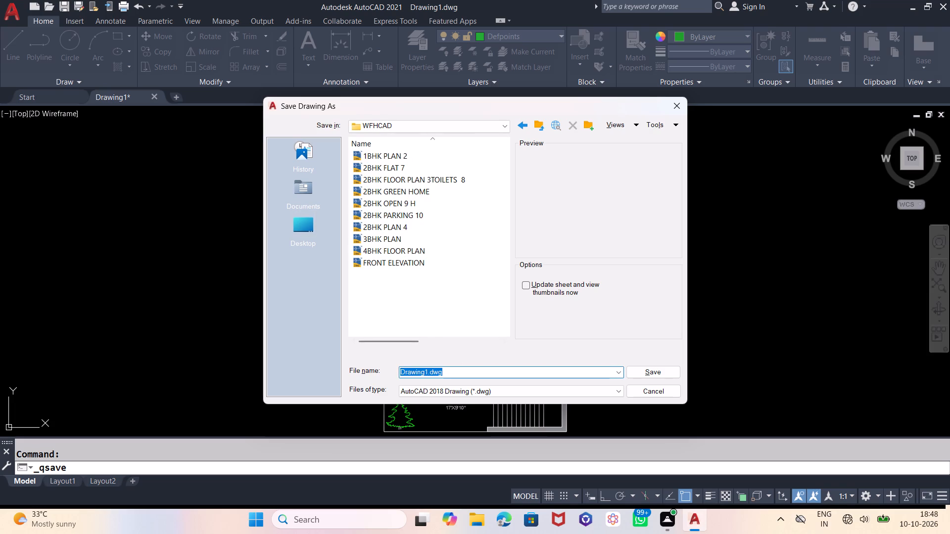
{"action": "key", "text": "BackSpace"}
{"action": "key", "text": "2"}
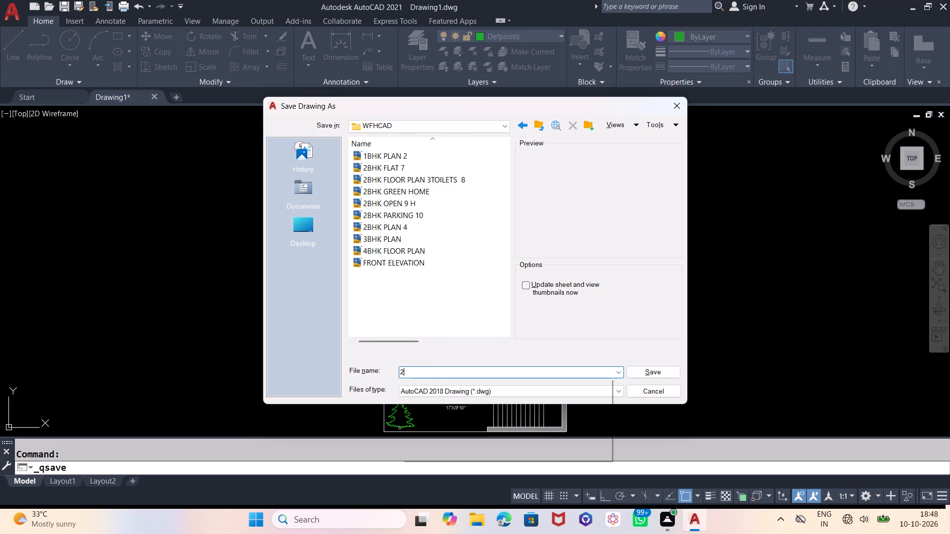
{"action": "type", "text": "BH"}
{"action": "key", "text": "k"}
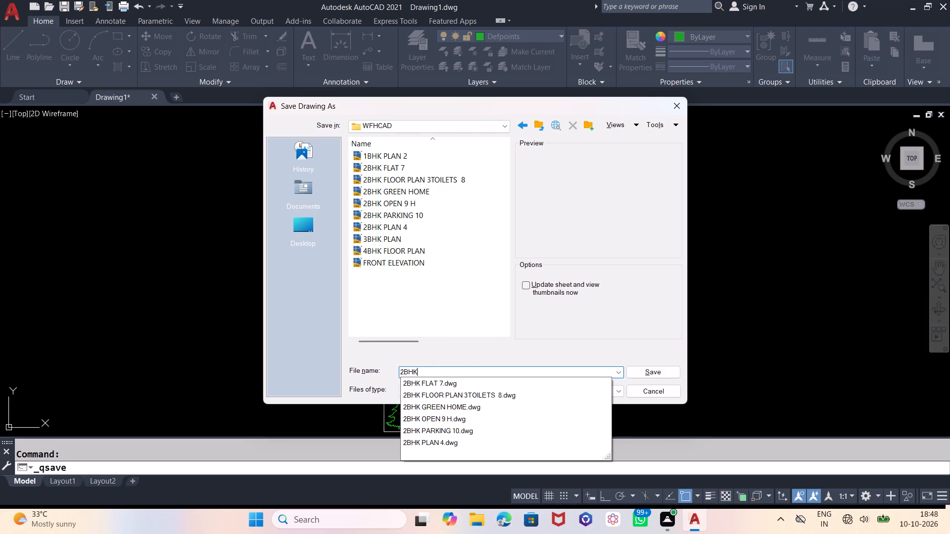
{"action": "key", "text": "space"}
{"action": "type", "text": "AT"}
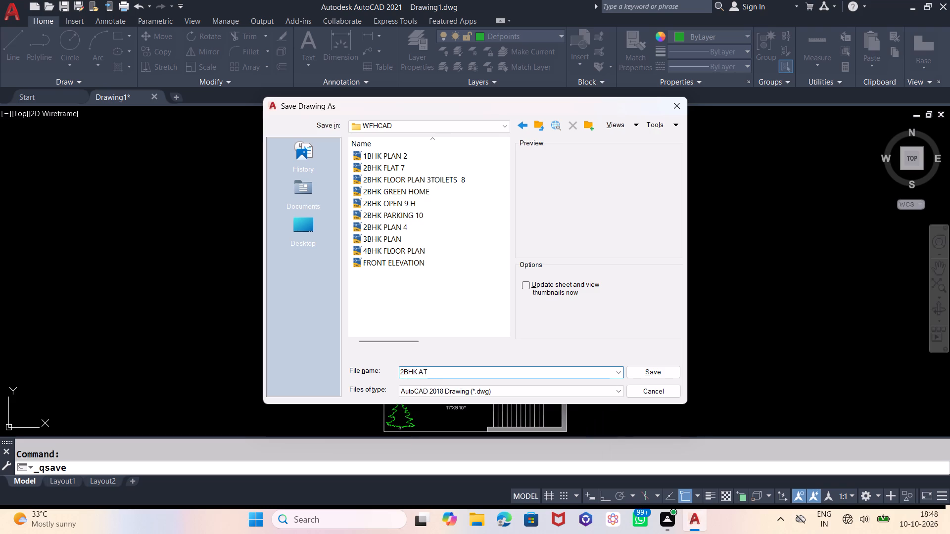
{"action": "key", "text": "b"}
{"action": "key", "text": "space"}
{"action": "type", "text": "11"}
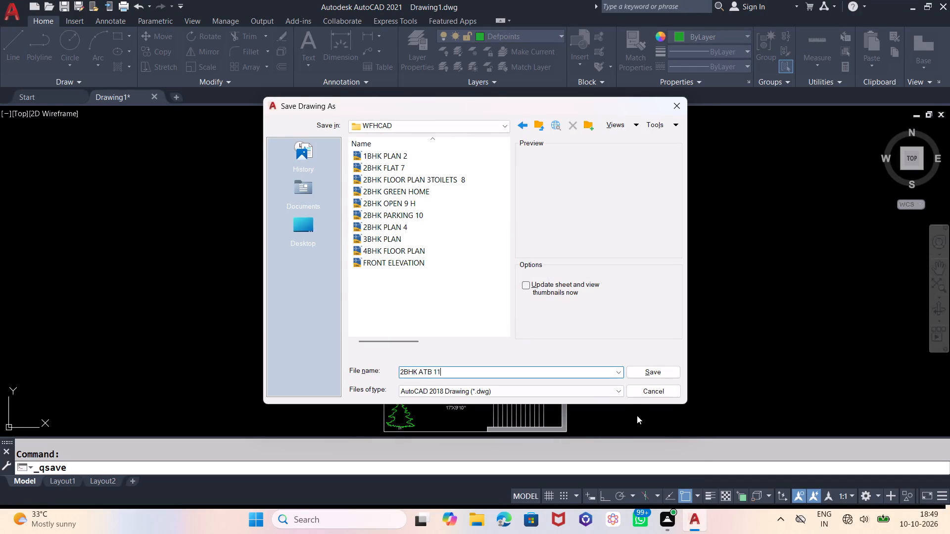
{"action": "left_click", "coordinate": [655, 376]}
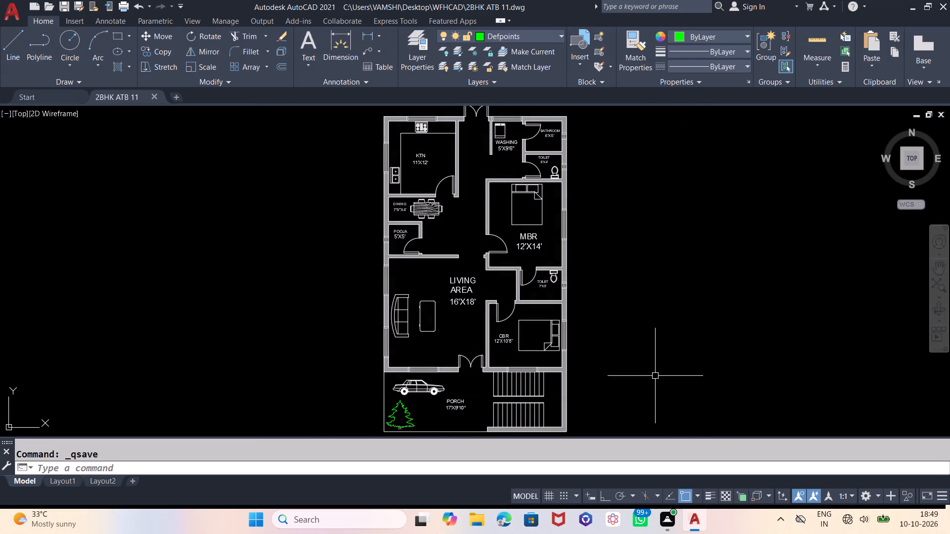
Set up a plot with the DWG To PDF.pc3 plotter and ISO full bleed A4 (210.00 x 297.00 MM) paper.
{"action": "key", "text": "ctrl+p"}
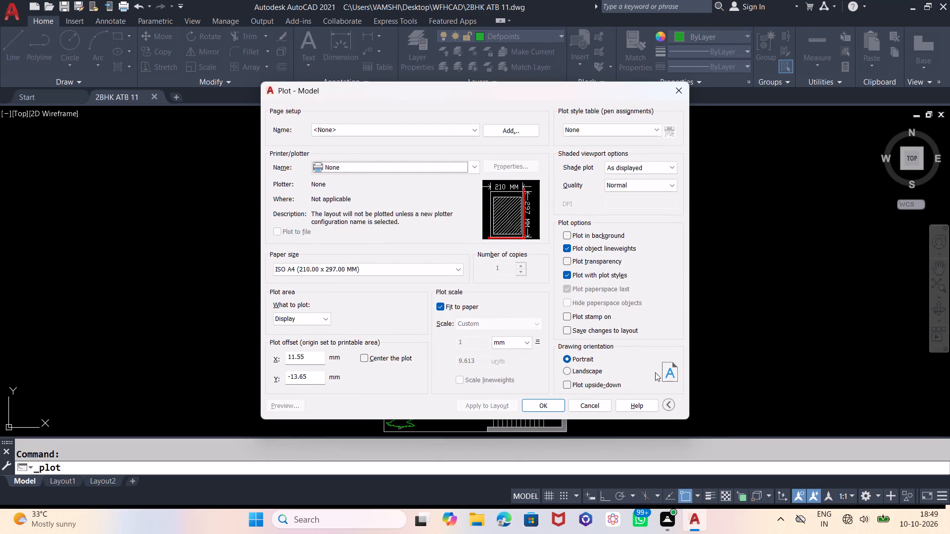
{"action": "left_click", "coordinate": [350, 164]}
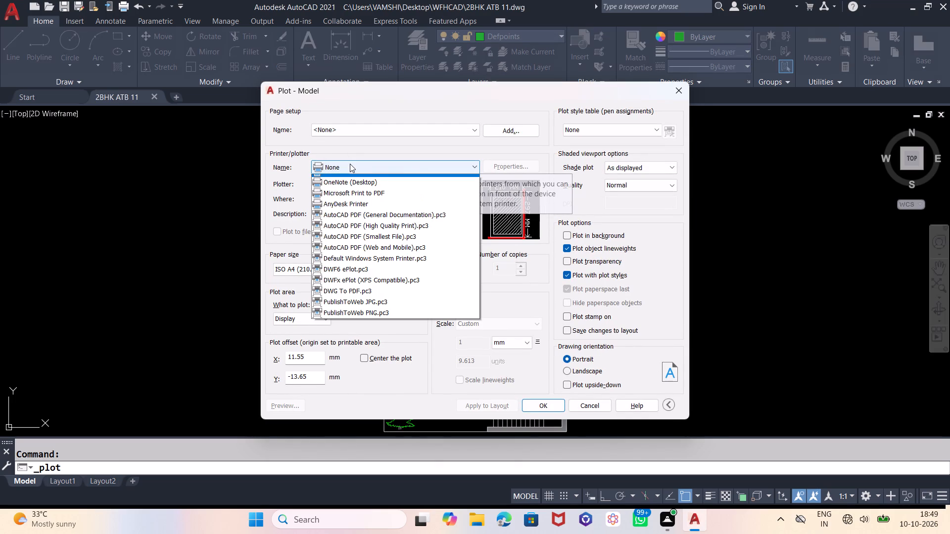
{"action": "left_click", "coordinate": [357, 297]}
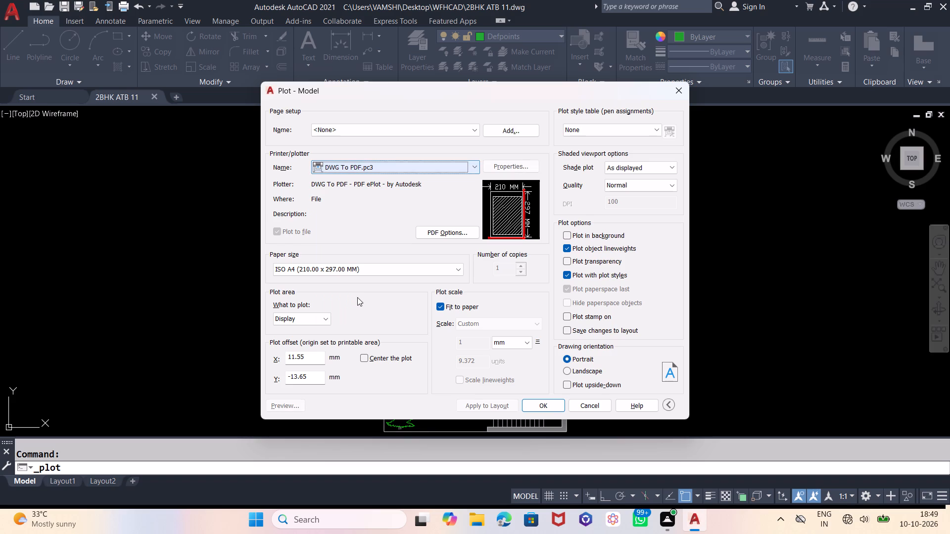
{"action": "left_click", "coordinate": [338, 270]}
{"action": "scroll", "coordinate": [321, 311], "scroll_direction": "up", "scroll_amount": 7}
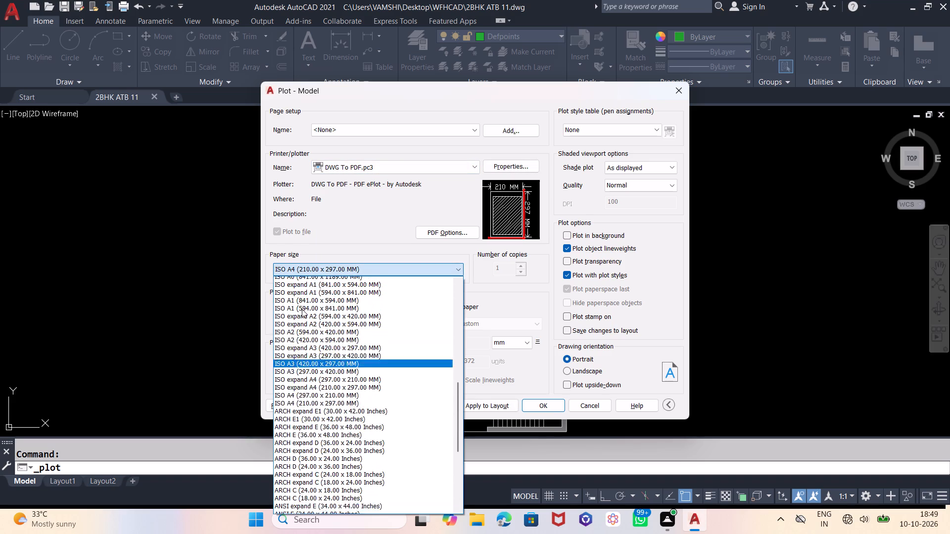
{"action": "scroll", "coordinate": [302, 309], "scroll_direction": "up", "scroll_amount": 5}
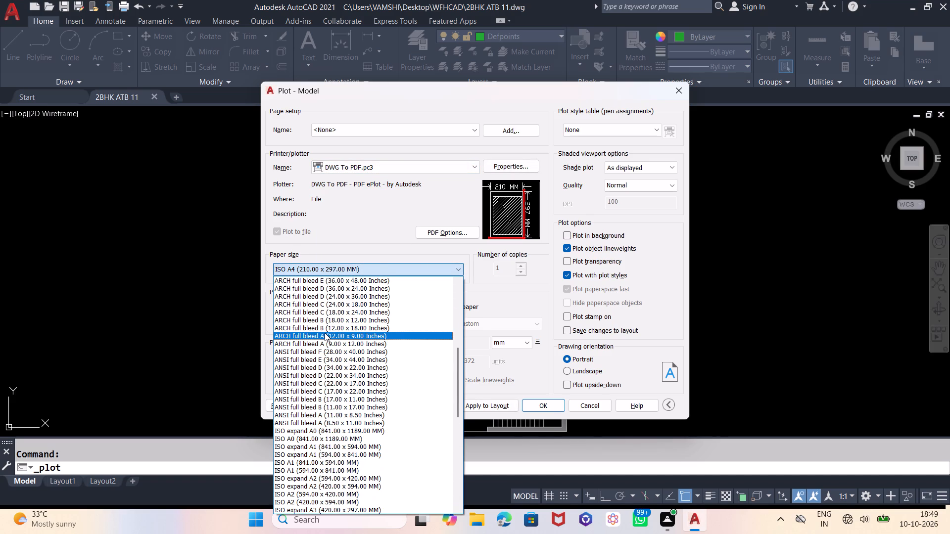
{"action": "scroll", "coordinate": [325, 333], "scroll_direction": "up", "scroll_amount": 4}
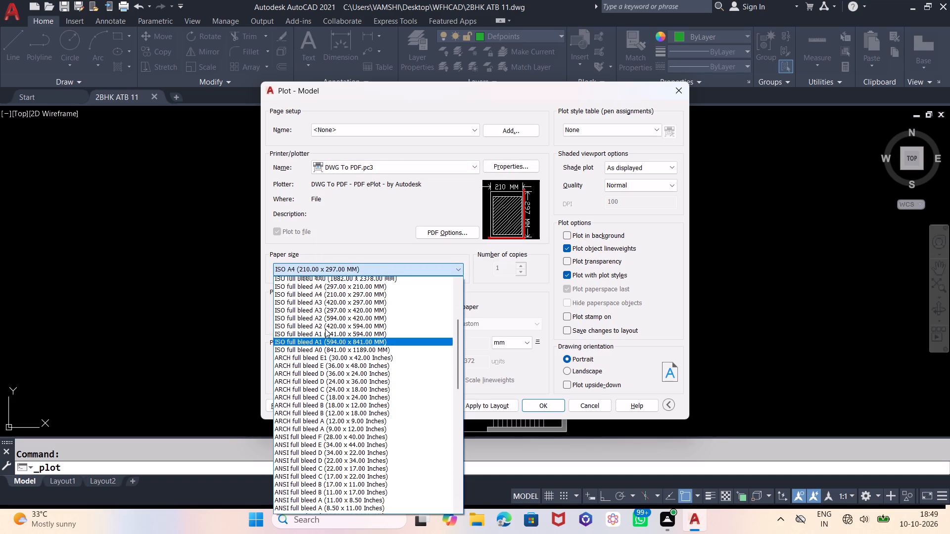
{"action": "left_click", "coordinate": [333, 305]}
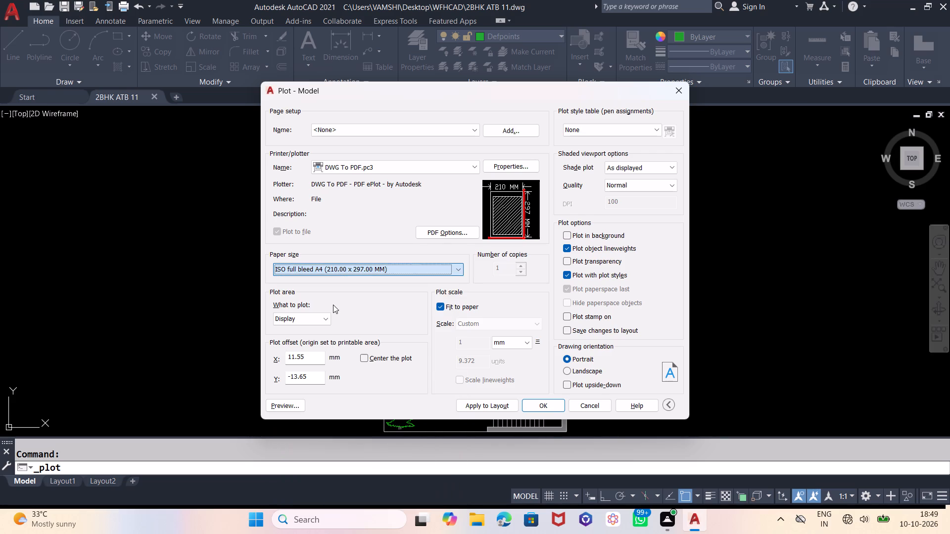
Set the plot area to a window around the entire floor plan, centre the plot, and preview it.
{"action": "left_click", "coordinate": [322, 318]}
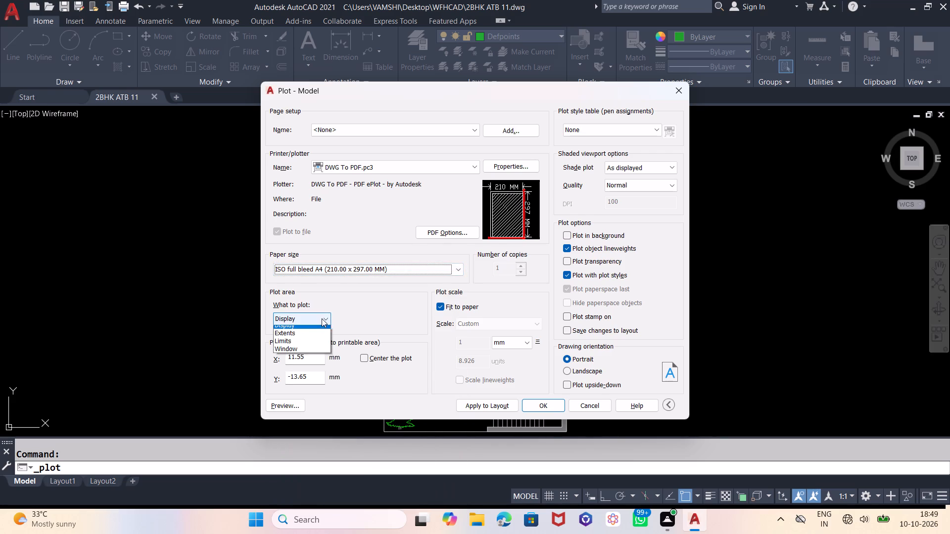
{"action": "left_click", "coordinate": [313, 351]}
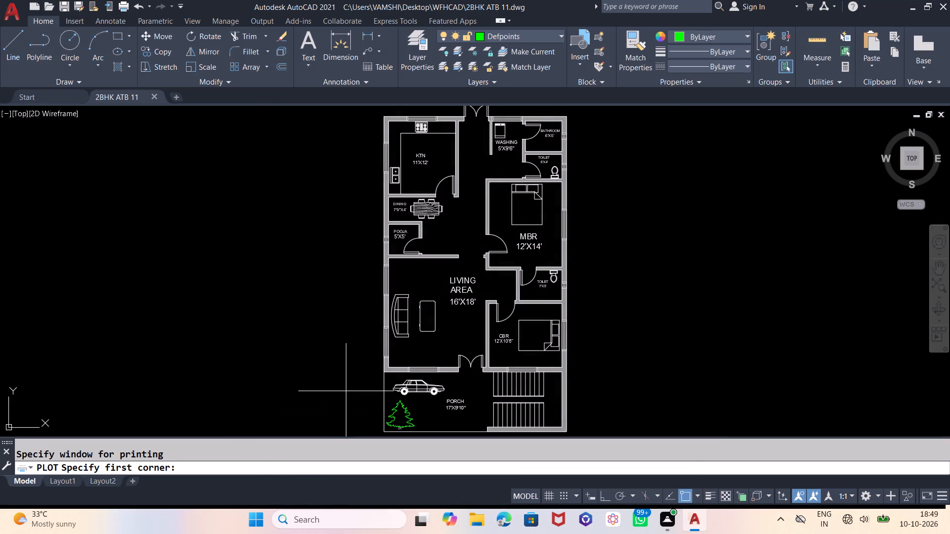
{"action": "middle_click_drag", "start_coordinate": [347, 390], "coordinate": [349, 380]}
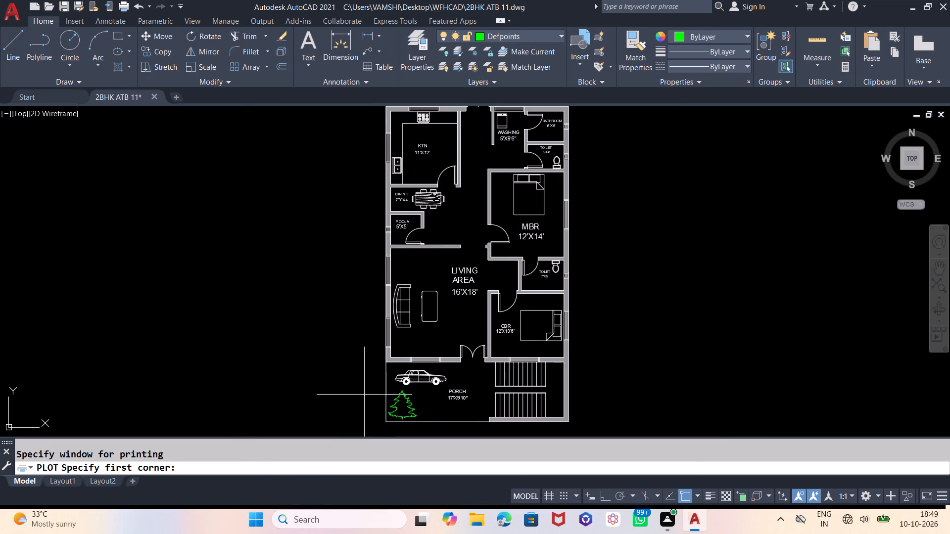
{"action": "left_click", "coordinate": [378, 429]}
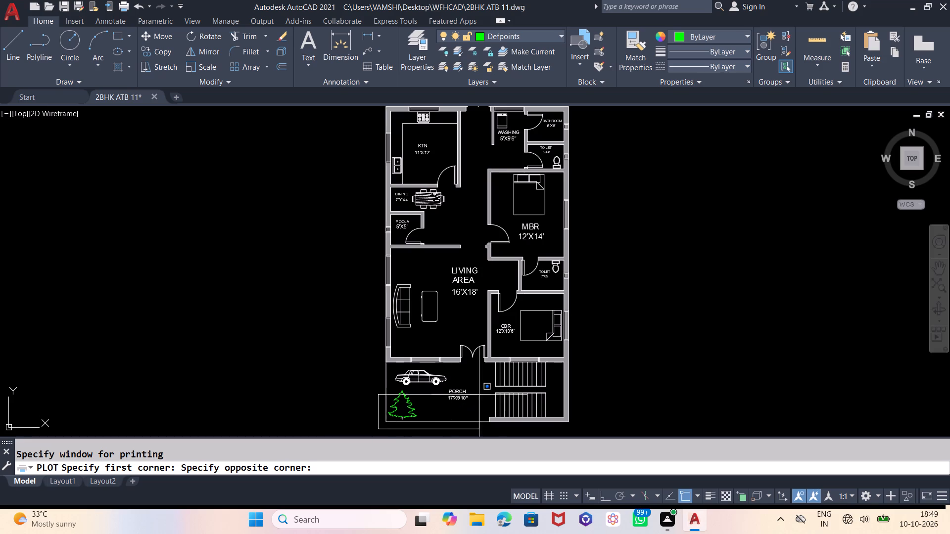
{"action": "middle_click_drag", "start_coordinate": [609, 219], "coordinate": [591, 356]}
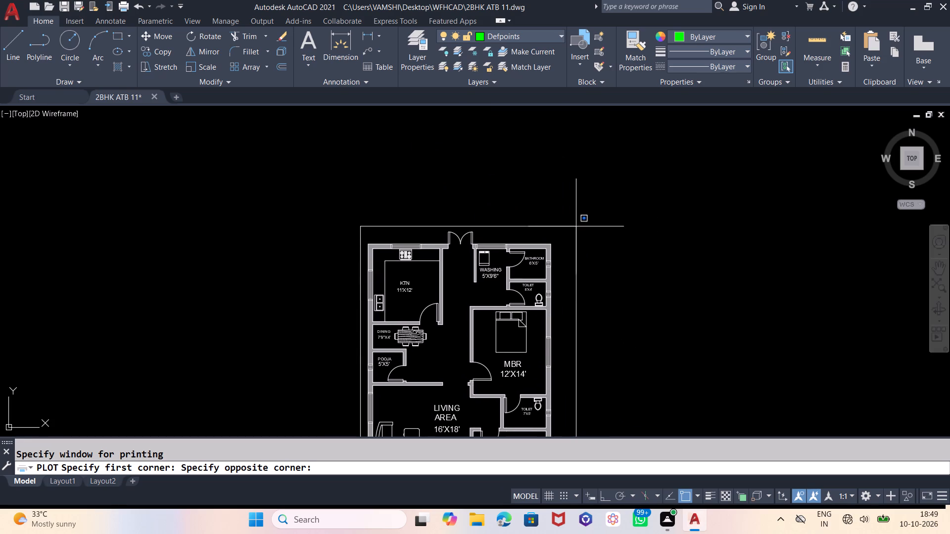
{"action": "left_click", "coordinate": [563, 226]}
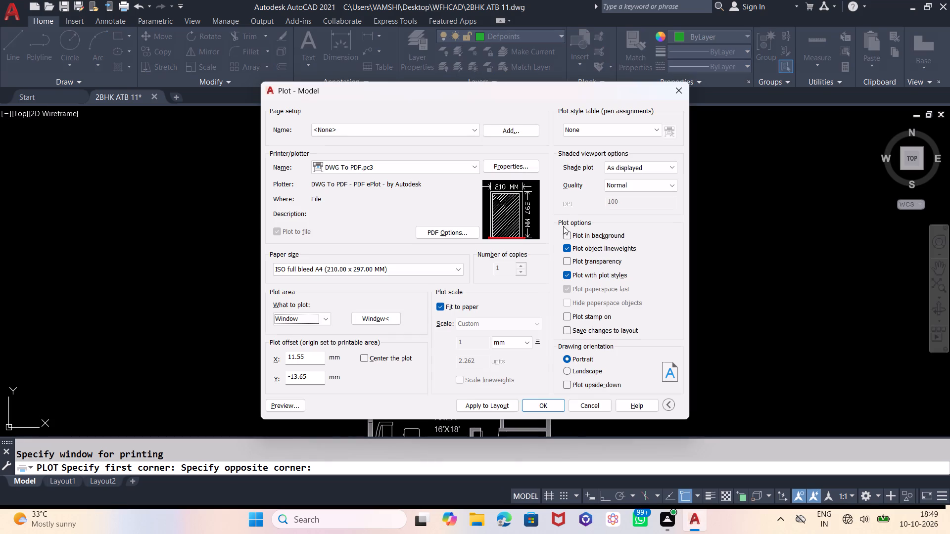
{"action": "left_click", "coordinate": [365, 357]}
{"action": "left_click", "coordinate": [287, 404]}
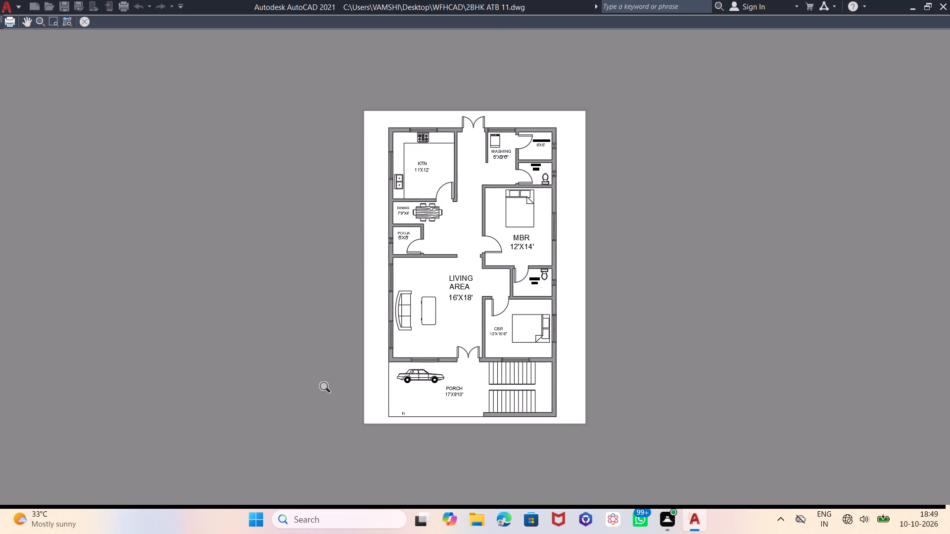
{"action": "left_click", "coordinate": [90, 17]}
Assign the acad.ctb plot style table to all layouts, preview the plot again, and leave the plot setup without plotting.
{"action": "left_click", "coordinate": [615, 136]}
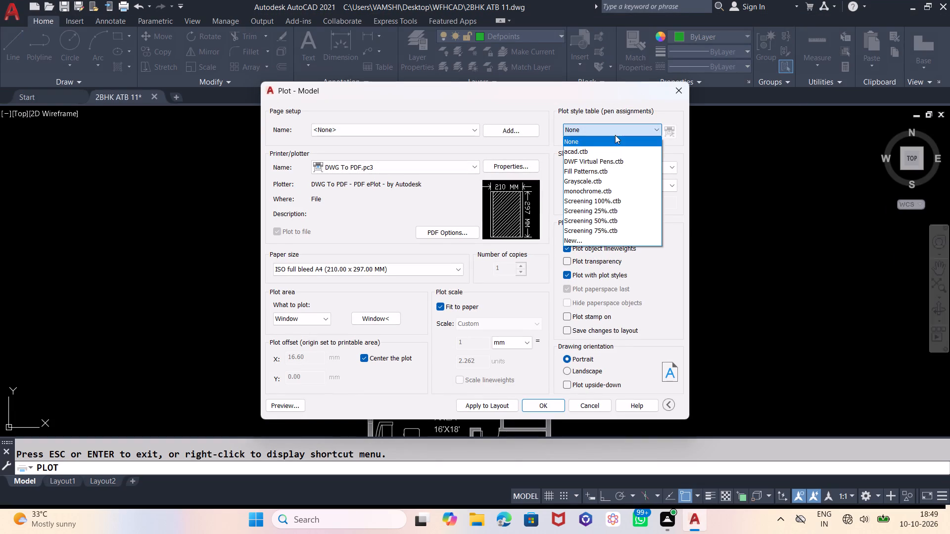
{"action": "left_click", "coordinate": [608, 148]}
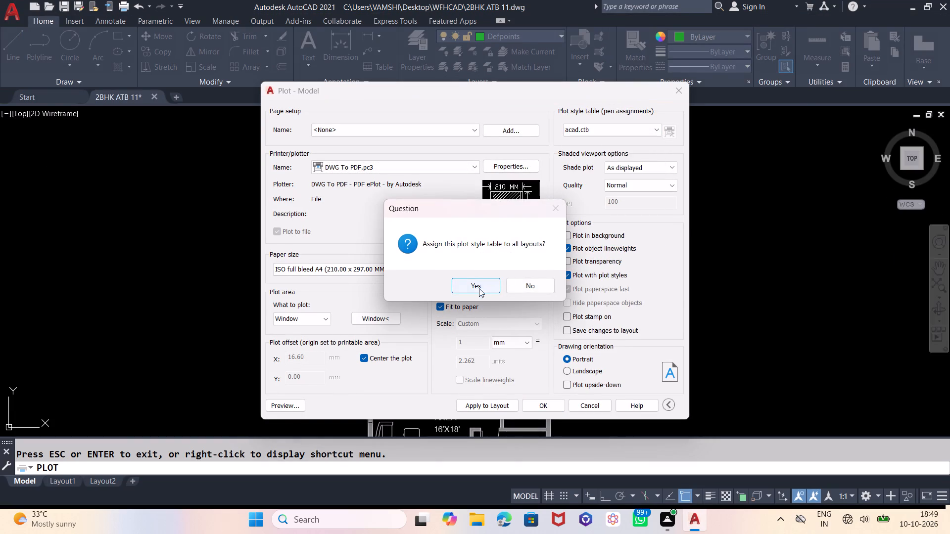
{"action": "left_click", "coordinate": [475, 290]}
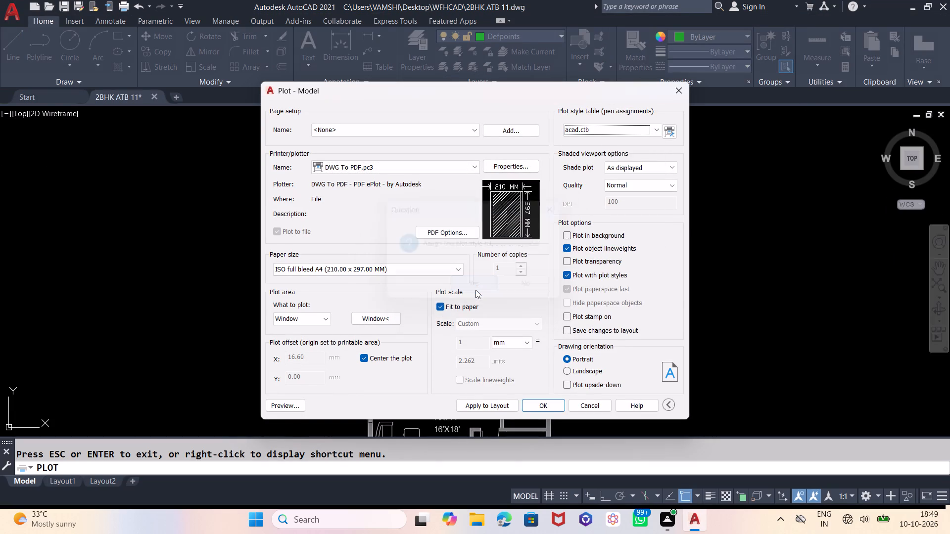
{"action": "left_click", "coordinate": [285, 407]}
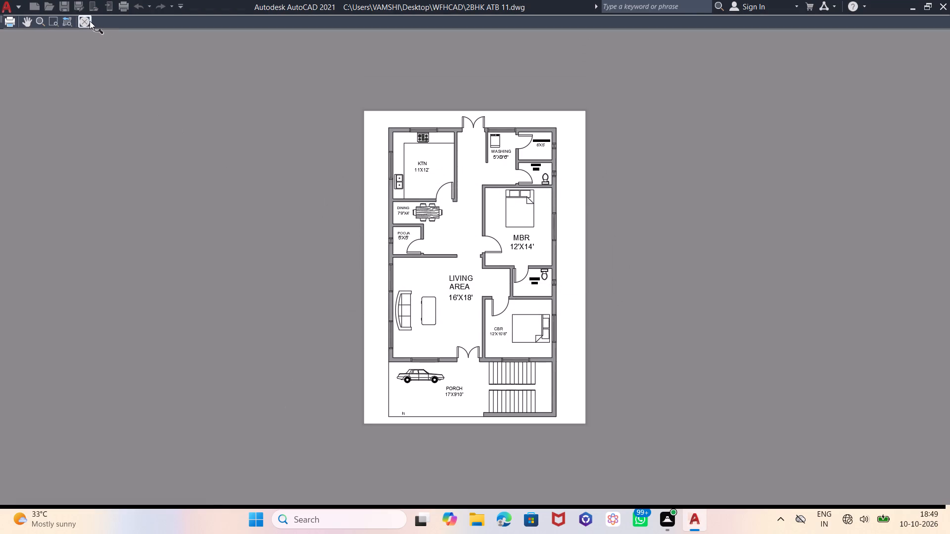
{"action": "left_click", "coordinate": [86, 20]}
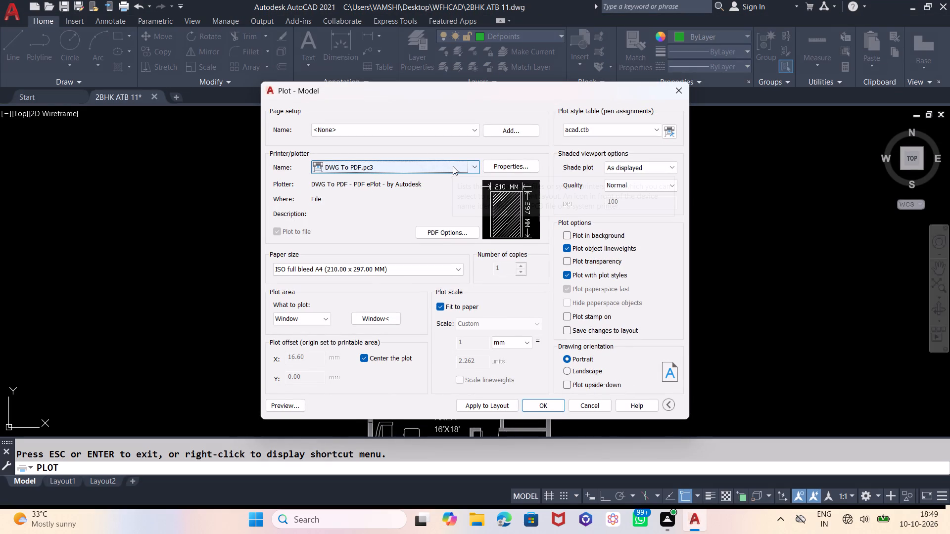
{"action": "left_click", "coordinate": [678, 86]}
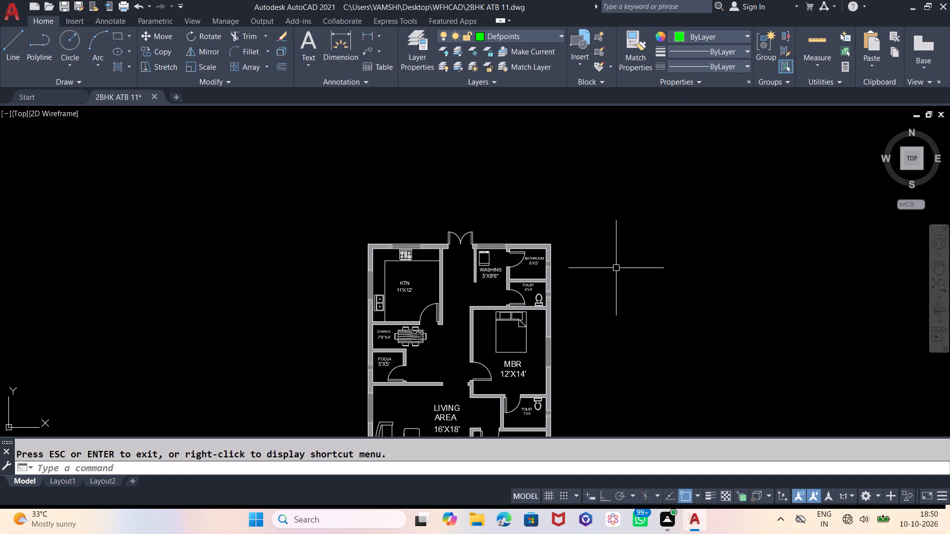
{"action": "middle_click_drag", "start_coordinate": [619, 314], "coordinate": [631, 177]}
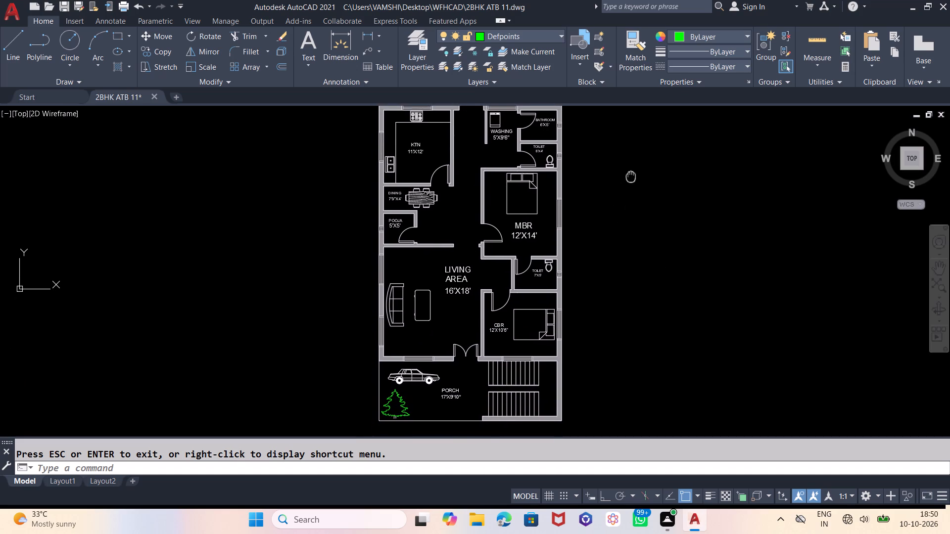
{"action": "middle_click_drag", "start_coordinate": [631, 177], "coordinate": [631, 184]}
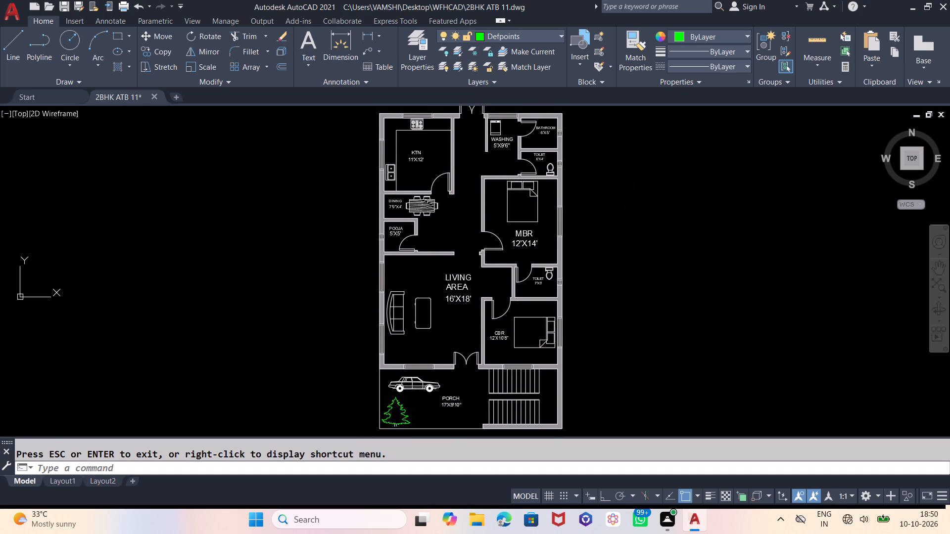
Set up a plot with the DWG To PDF.pc3 plotter and ISO full bleed A4 (210.00 x 297.00 MM) paper.
{"action": "key", "text": "ctrl+p"}
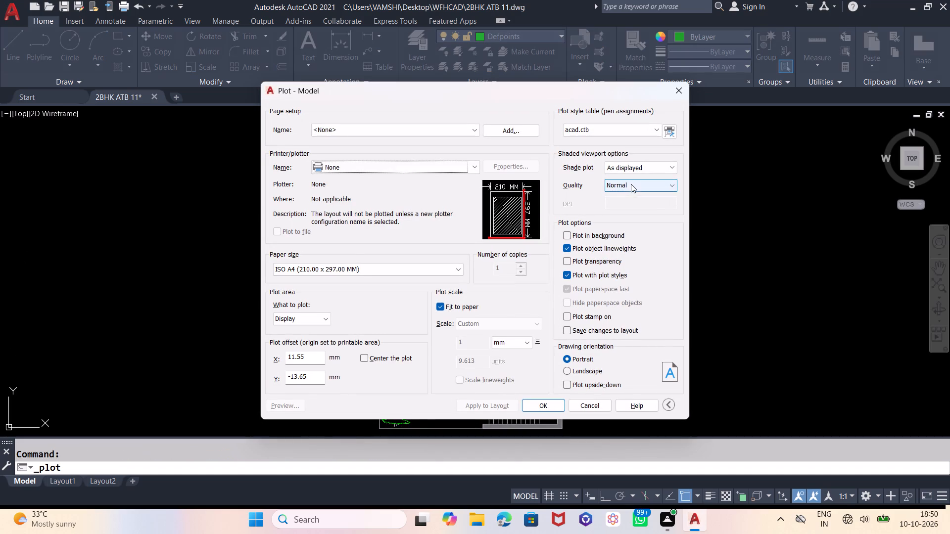
{"action": "left_click", "coordinate": [439, 166]}
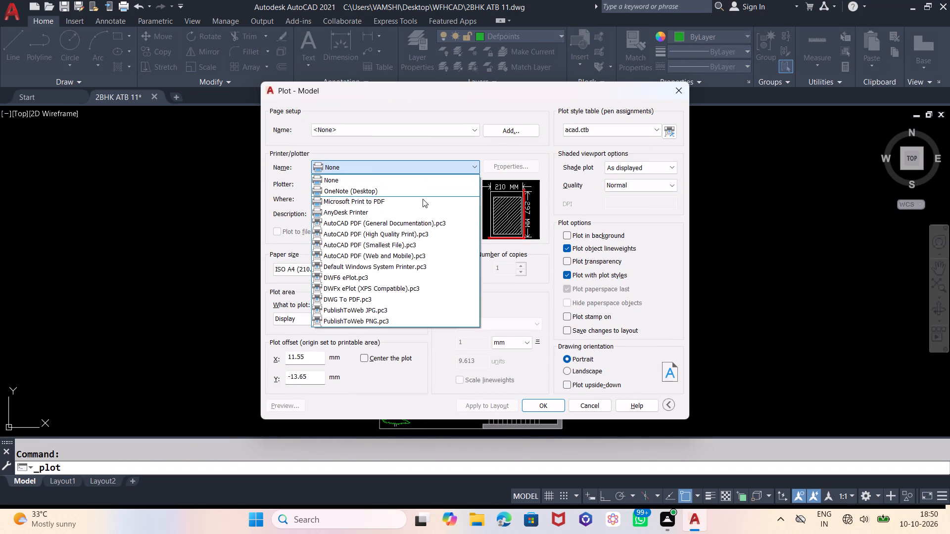
{"action": "left_click", "coordinate": [380, 295]}
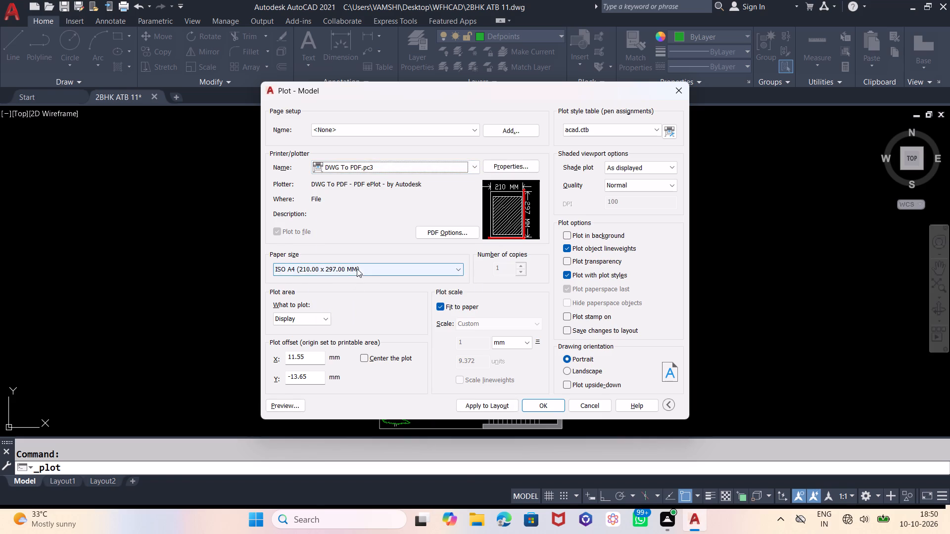
{"action": "left_click", "coordinate": [357, 268]}
{"action": "scroll", "coordinate": [290, 313], "scroll_direction": "up", "scroll_amount": 12}
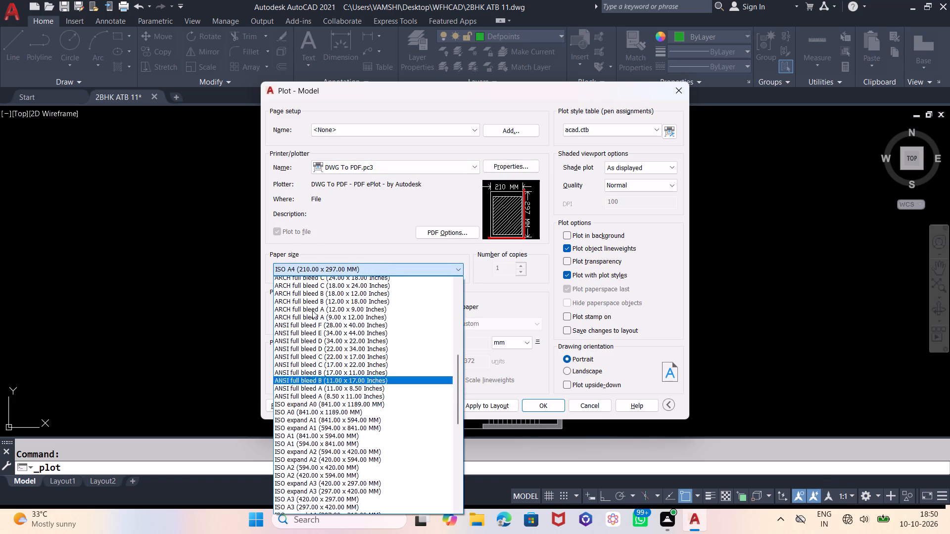
{"action": "scroll", "coordinate": [316, 325], "scroll_direction": "up", "scroll_amount": 7}
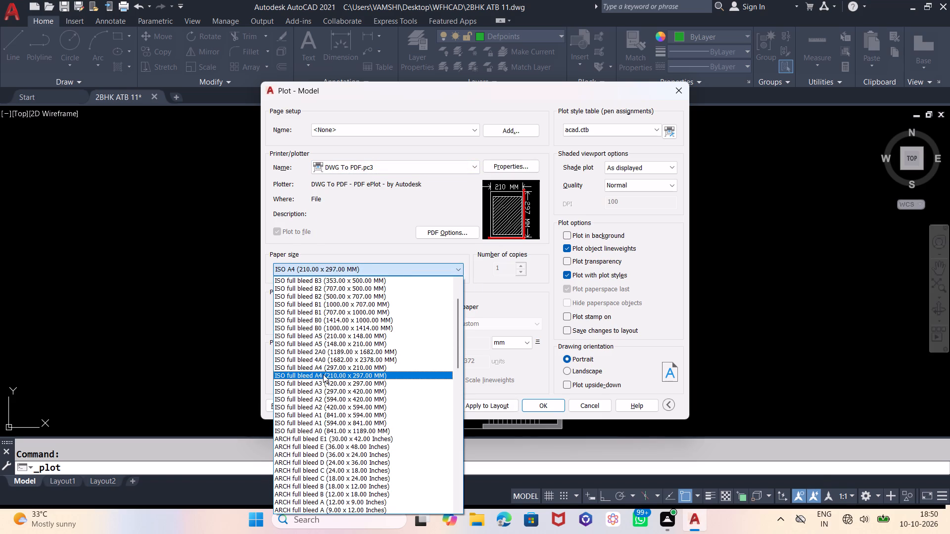
{"action": "left_click", "coordinate": [332, 372]}
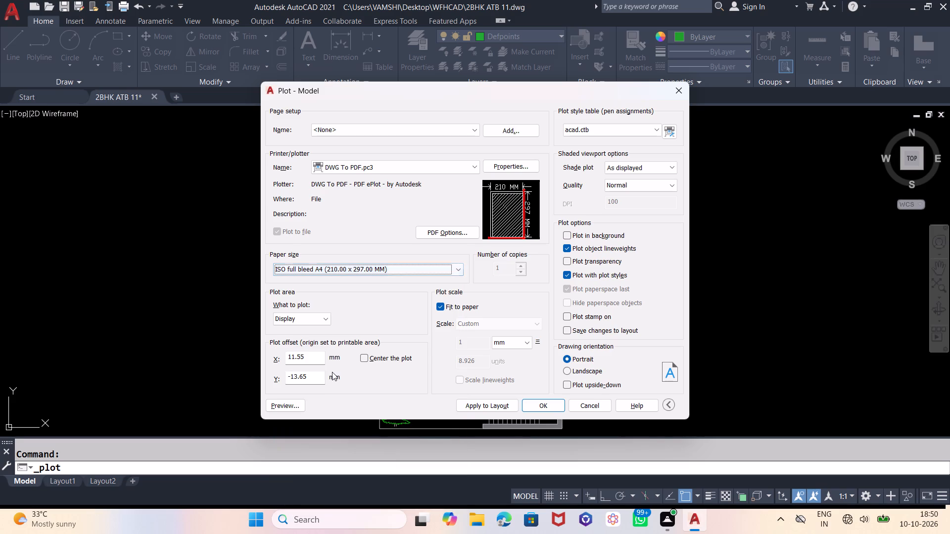
Set the plot area to a window around the entire floor plan, centre the plot, and check its preview.
{"action": "left_click", "coordinate": [319, 321]}
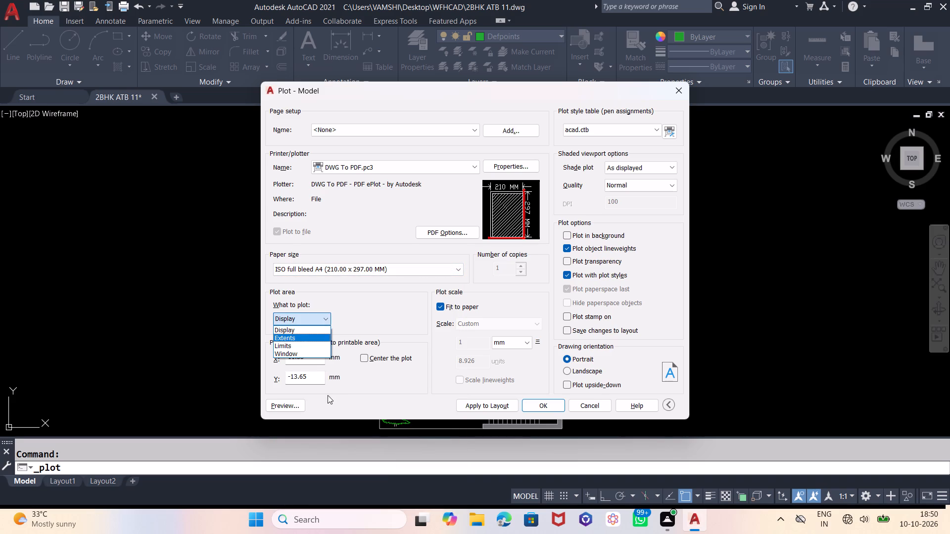
{"action": "left_click", "coordinate": [306, 355]}
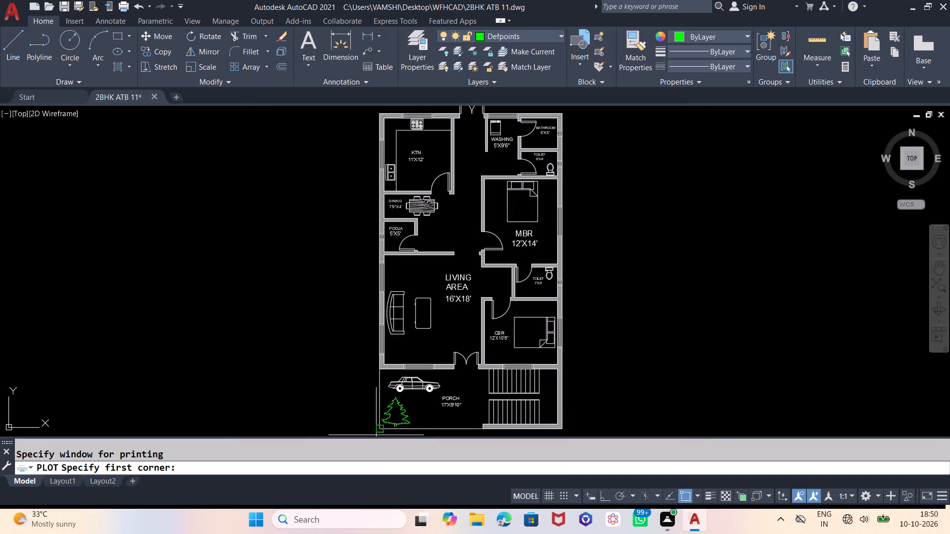
{"action": "scroll", "coordinate": [376, 437], "scroll_direction": "up", "scroll_amount": 1}
{"action": "scroll", "coordinate": [378, 396], "scroll_direction": "down", "scroll_amount": 1}
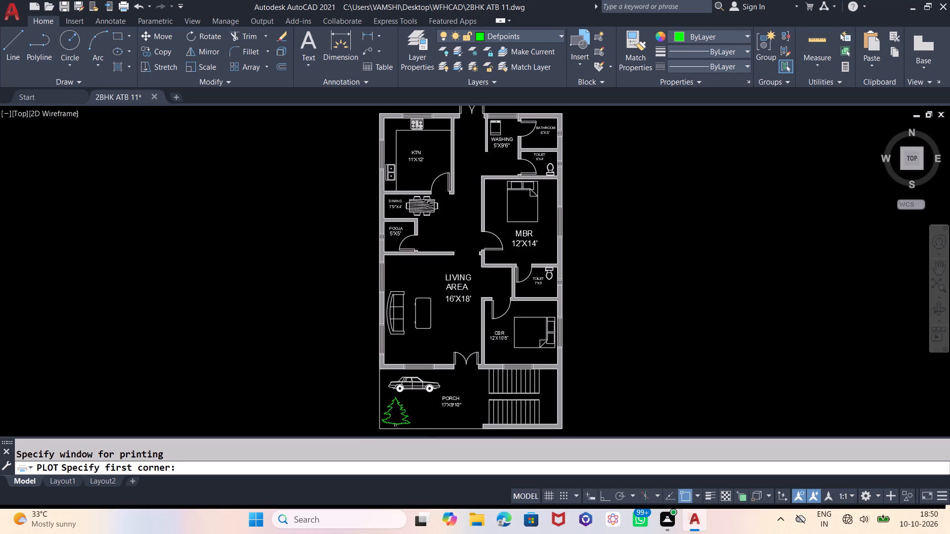
{"action": "scroll", "coordinate": [377, 423], "scroll_direction": "up", "scroll_amount": 1}
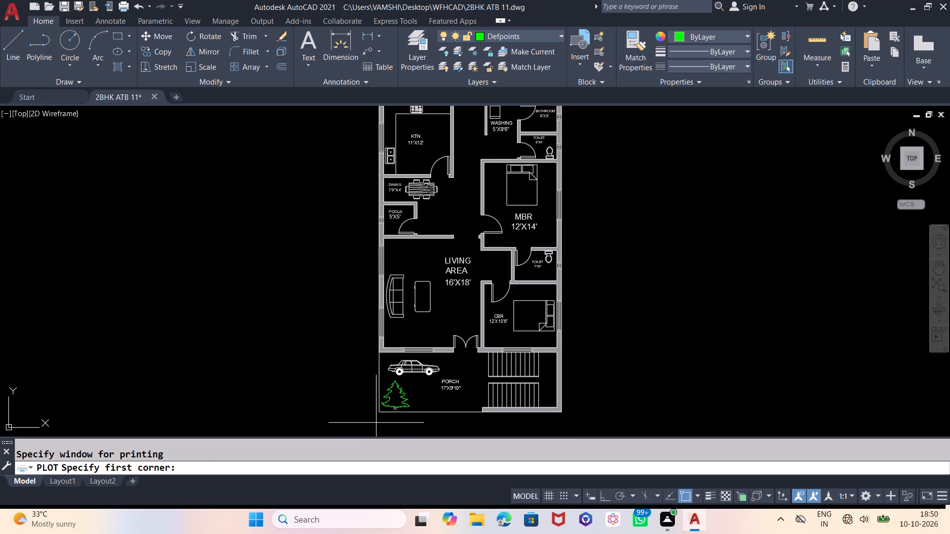
{"action": "left_click", "coordinate": [376, 422]}
{"action": "middle_click_drag", "start_coordinate": [578, 189], "coordinate": [574, 282]}
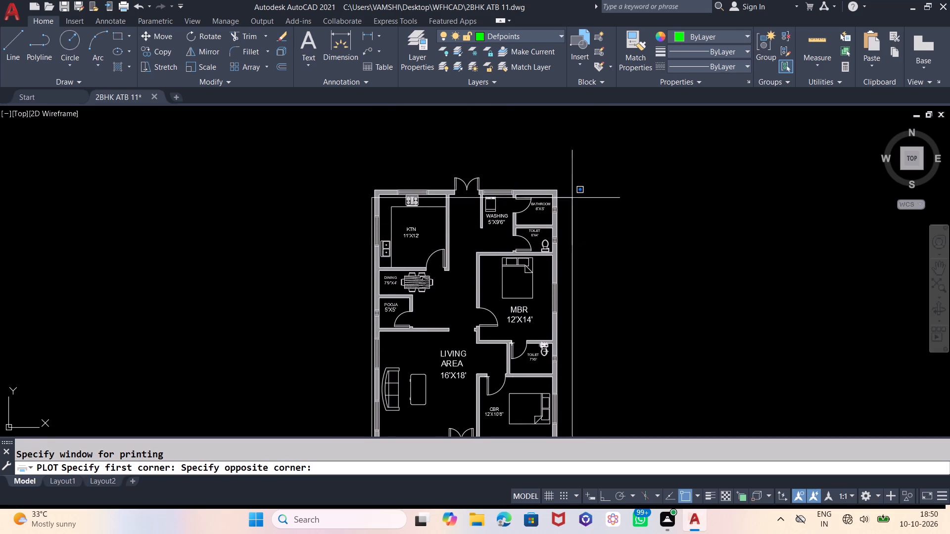
{"action": "left_click", "coordinate": [561, 170]}
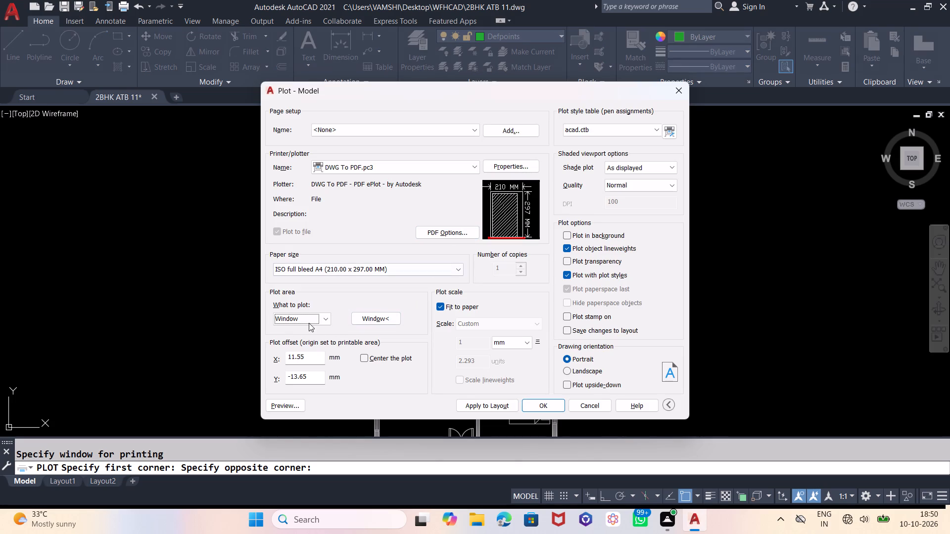
{"action": "left_click", "coordinate": [366, 355]}
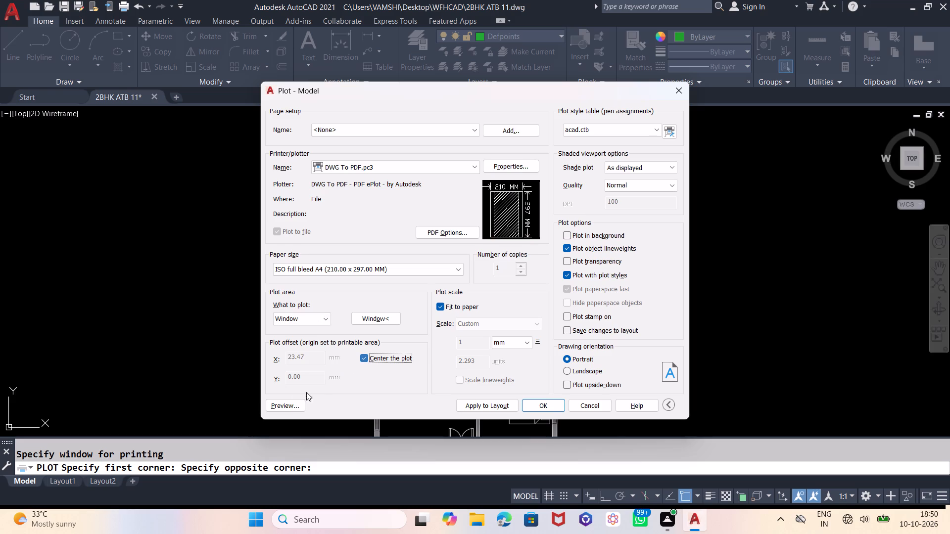
{"action": "left_click", "coordinate": [288, 406]}
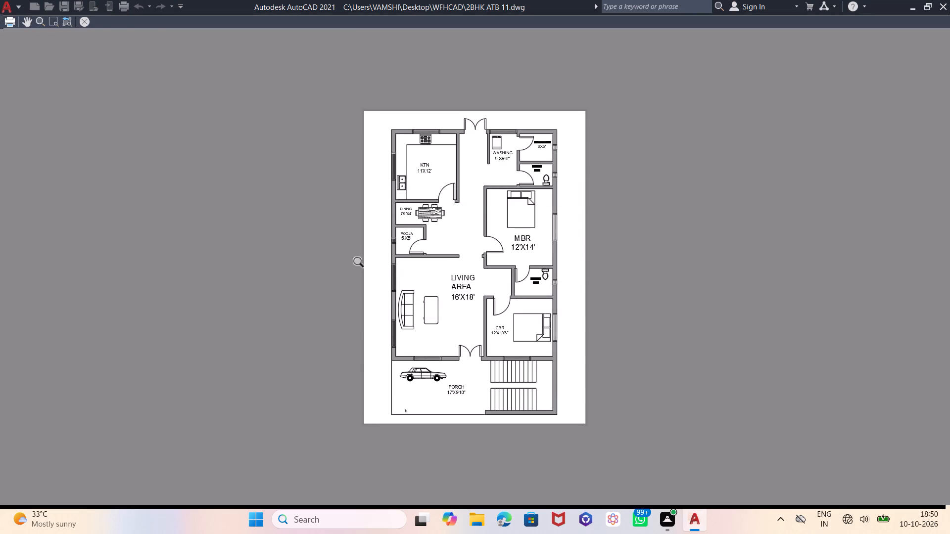
{"action": "left_click", "coordinate": [87, 22]}
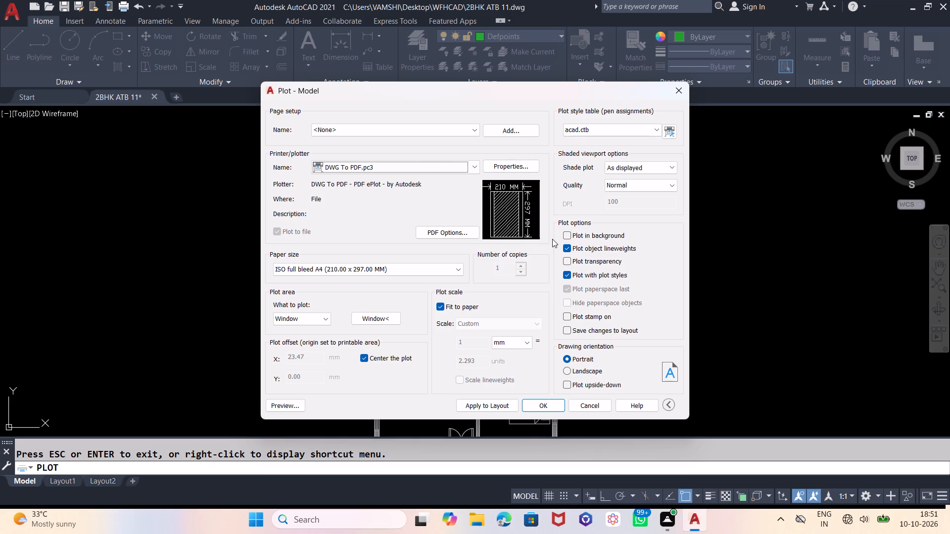
Apply the plot settings to the layout, preview the sheet again, and leave the plot setup without plotting.
{"action": "left_click", "coordinate": [489, 408]}
{"action": "left_click", "coordinate": [271, 406]}
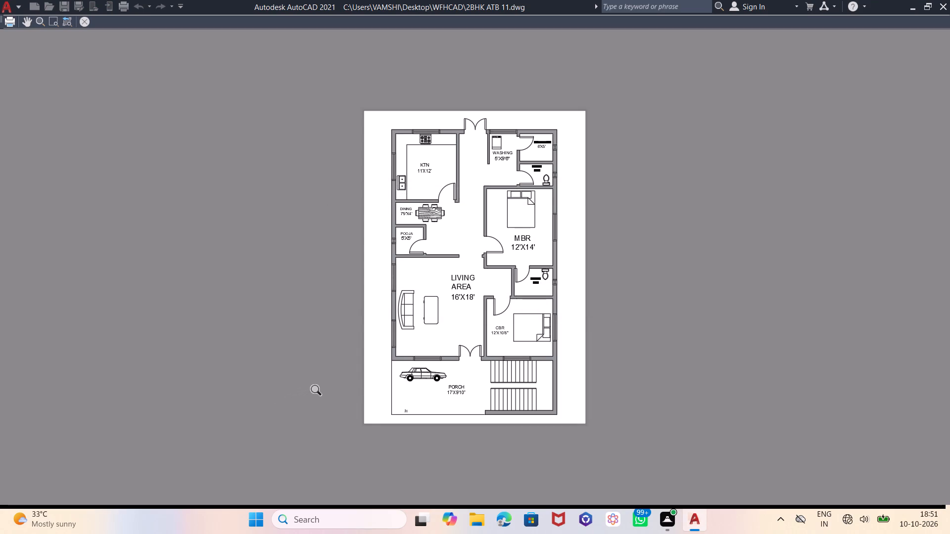
{"action": "left_click", "coordinate": [85, 21]}
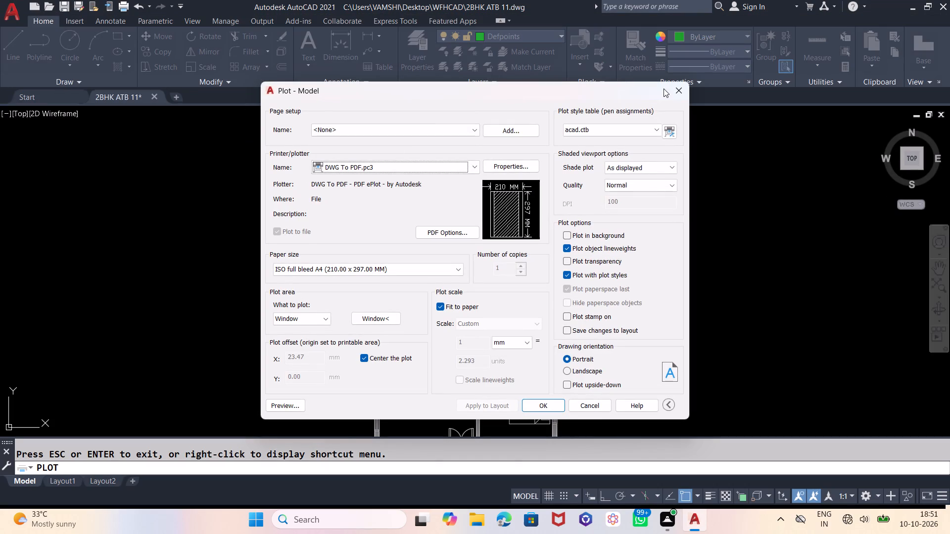
{"action": "left_click", "coordinate": [681, 89]}
Join all the line segments of the green tree in the porch into polylines.
{"action": "middle_click_drag", "start_coordinate": [614, 329], "coordinate": [614, 259]}
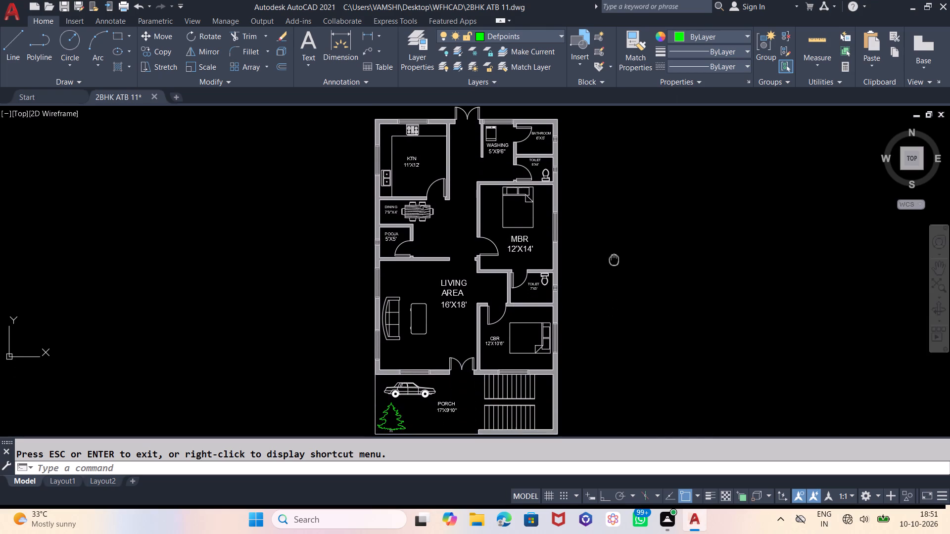
{"action": "middle_click_drag", "start_coordinate": [614, 259], "coordinate": [614, 251]}
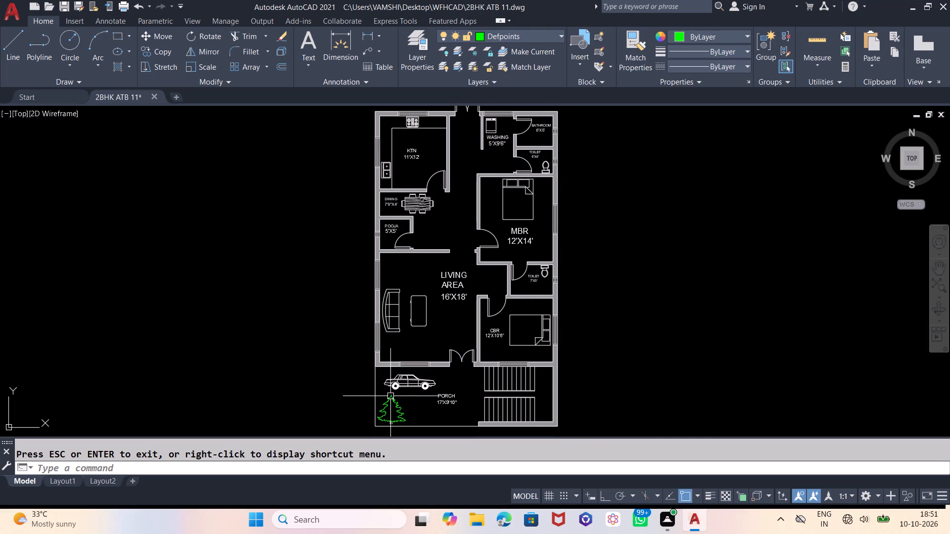
{"action": "scroll", "coordinate": [385, 393], "scroll_direction": "up", "scroll_amount": 1}
{"action": "scroll", "coordinate": [406, 338], "scroll_direction": "down", "scroll_amount": 1}
{"action": "middle_click_drag", "start_coordinate": [389, 420], "coordinate": [391, 406]}
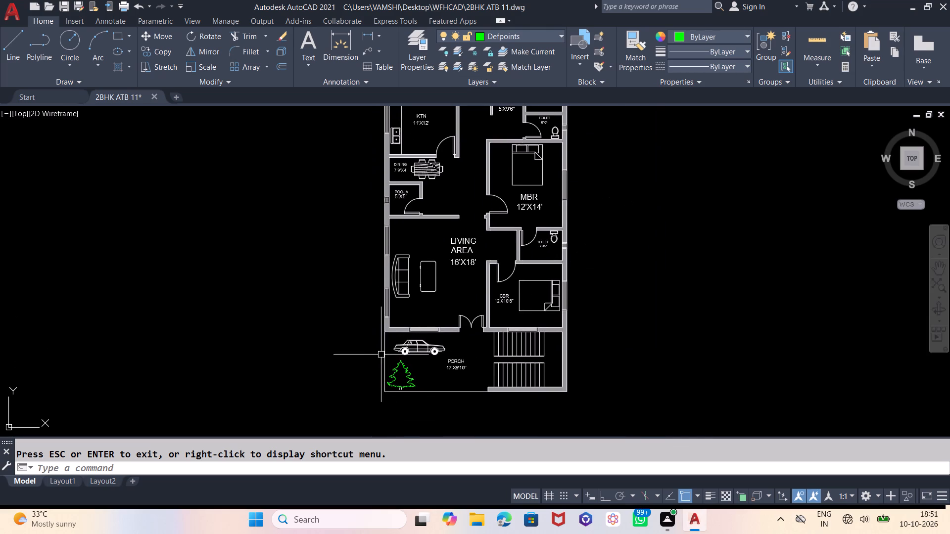
{"action": "left_click_drag", "start_coordinate": [382, 359], "coordinate": [391, 368]}
{"action": "key", "text": "Escape"}
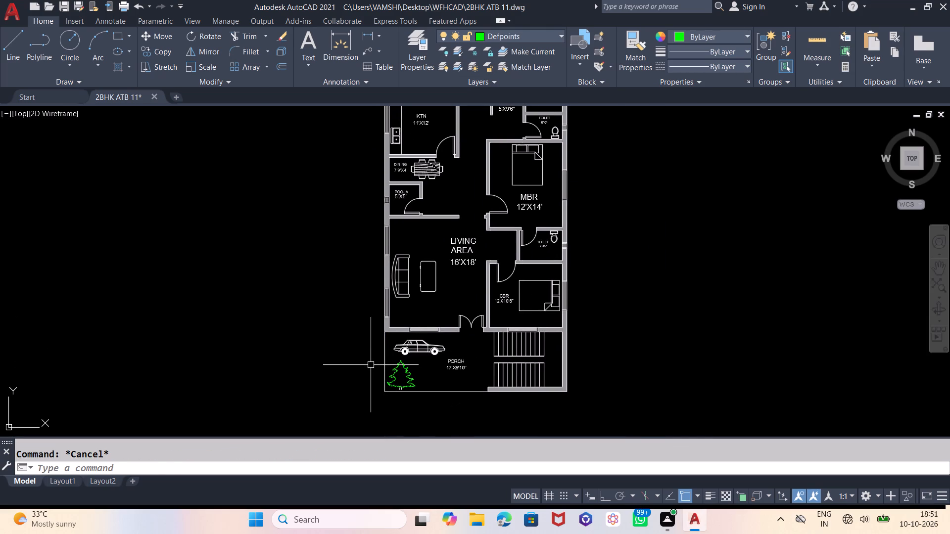
{"action": "left_click", "coordinate": [374, 356]}
{"action": "left_click", "coordinate": [423, 407]}
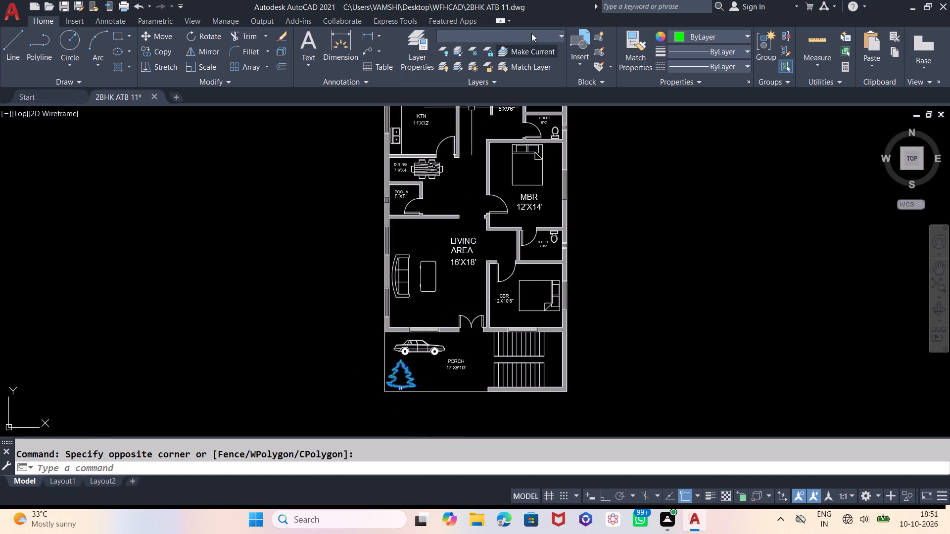
{"action": "key", "text": "j"}
{"action": "key", "text": "Return"}
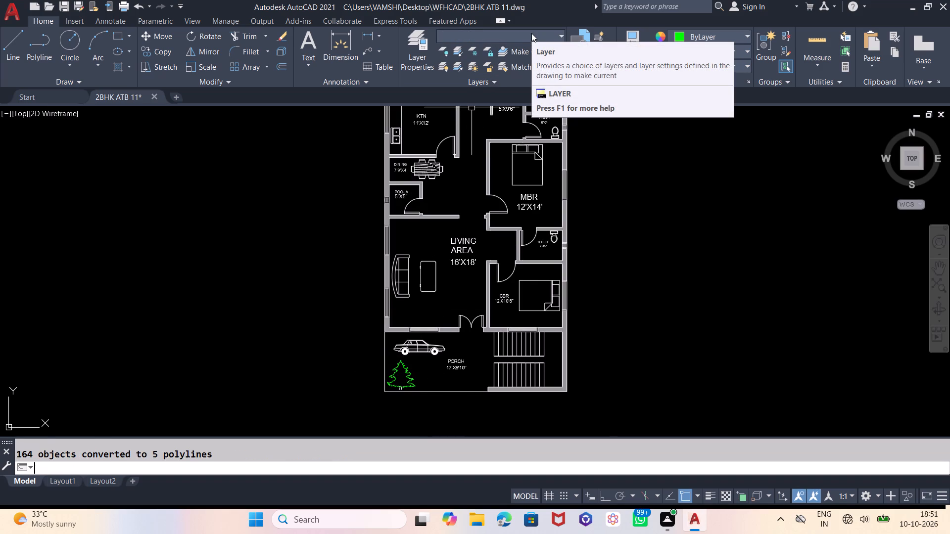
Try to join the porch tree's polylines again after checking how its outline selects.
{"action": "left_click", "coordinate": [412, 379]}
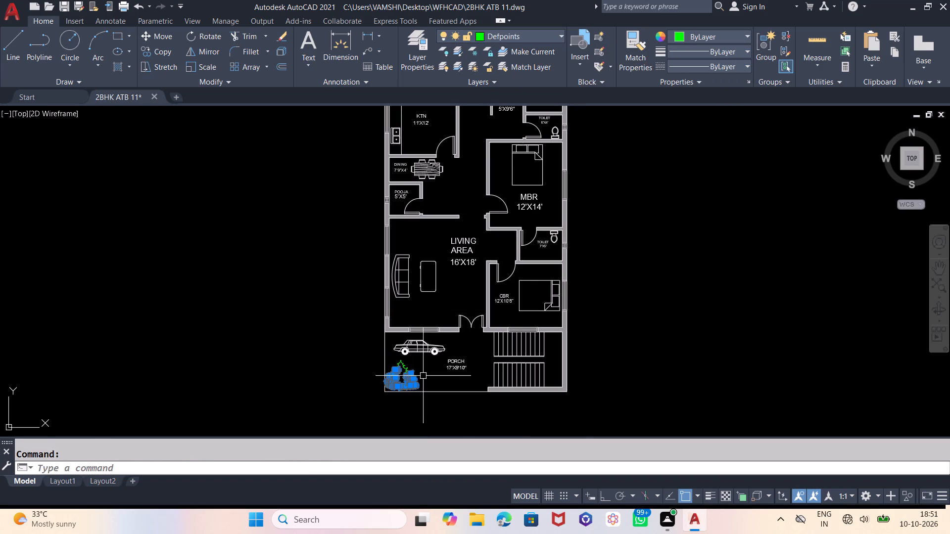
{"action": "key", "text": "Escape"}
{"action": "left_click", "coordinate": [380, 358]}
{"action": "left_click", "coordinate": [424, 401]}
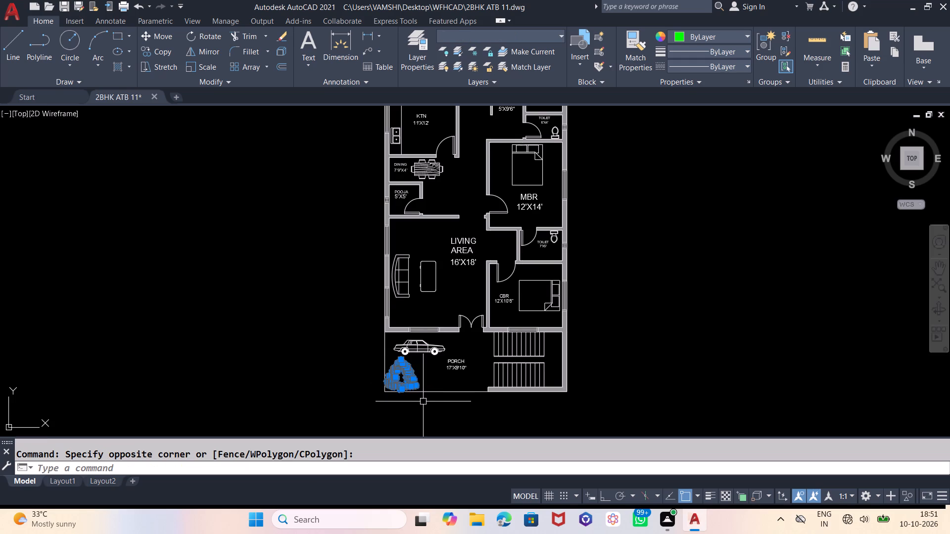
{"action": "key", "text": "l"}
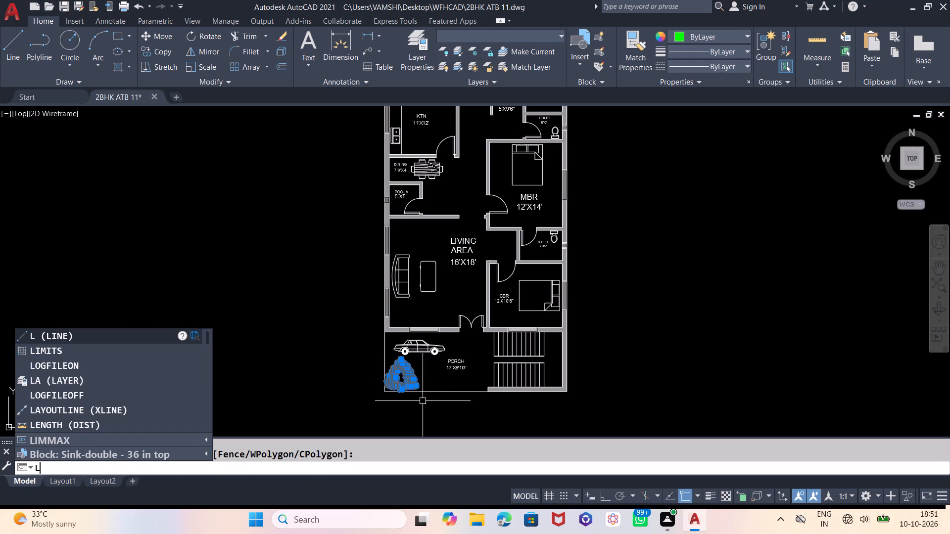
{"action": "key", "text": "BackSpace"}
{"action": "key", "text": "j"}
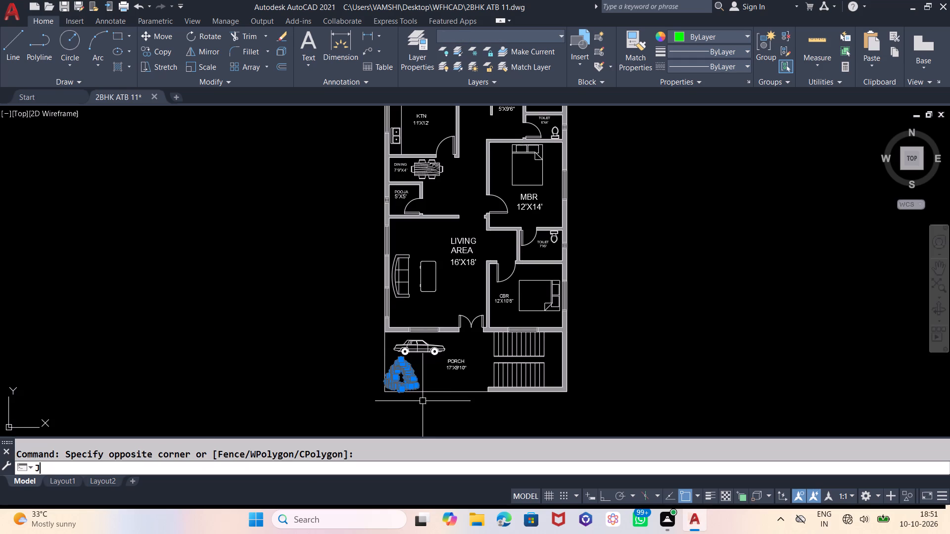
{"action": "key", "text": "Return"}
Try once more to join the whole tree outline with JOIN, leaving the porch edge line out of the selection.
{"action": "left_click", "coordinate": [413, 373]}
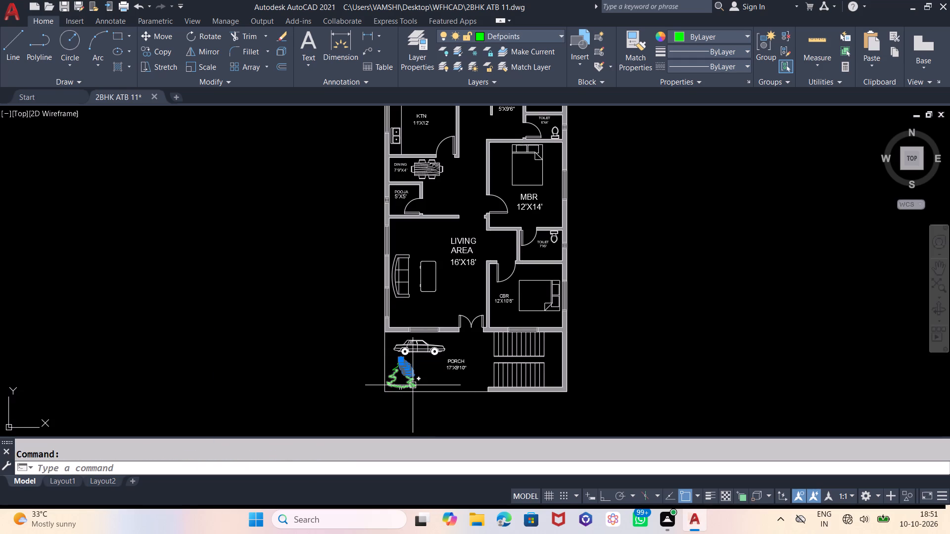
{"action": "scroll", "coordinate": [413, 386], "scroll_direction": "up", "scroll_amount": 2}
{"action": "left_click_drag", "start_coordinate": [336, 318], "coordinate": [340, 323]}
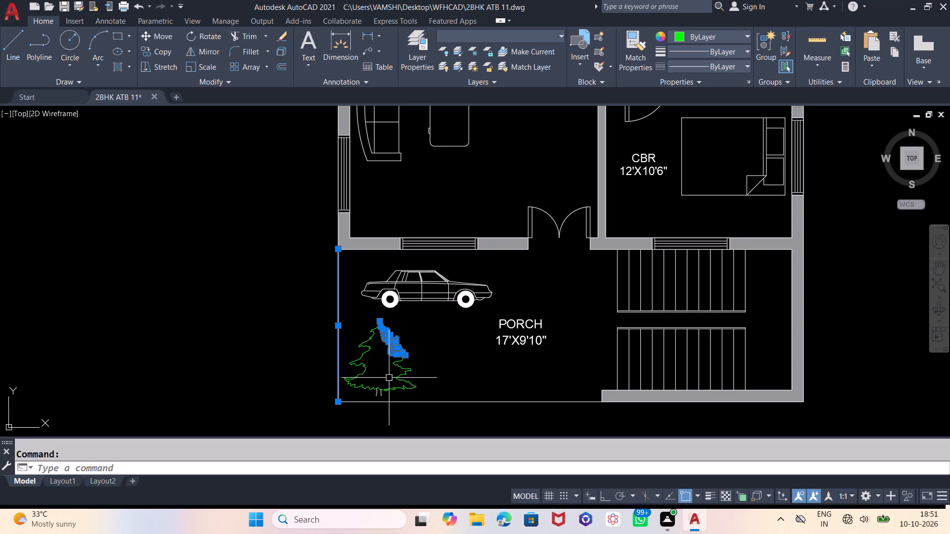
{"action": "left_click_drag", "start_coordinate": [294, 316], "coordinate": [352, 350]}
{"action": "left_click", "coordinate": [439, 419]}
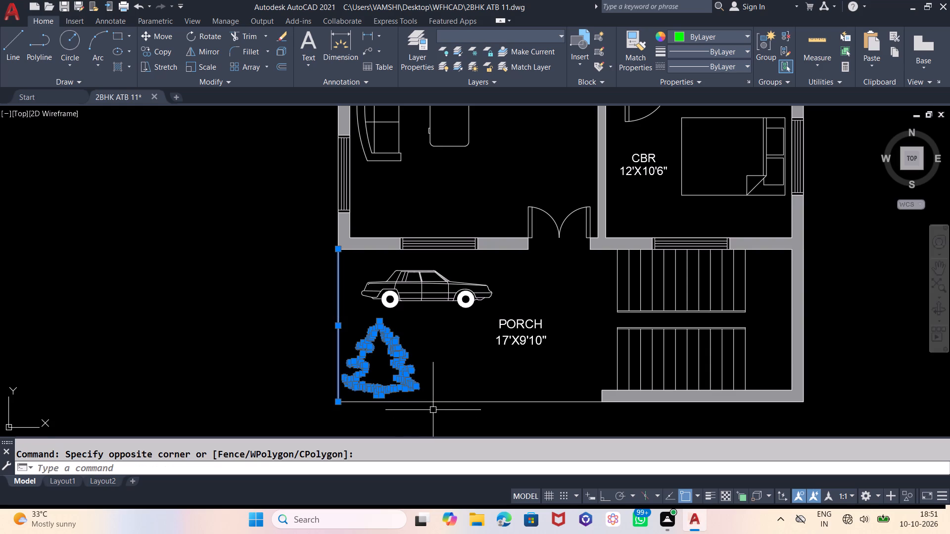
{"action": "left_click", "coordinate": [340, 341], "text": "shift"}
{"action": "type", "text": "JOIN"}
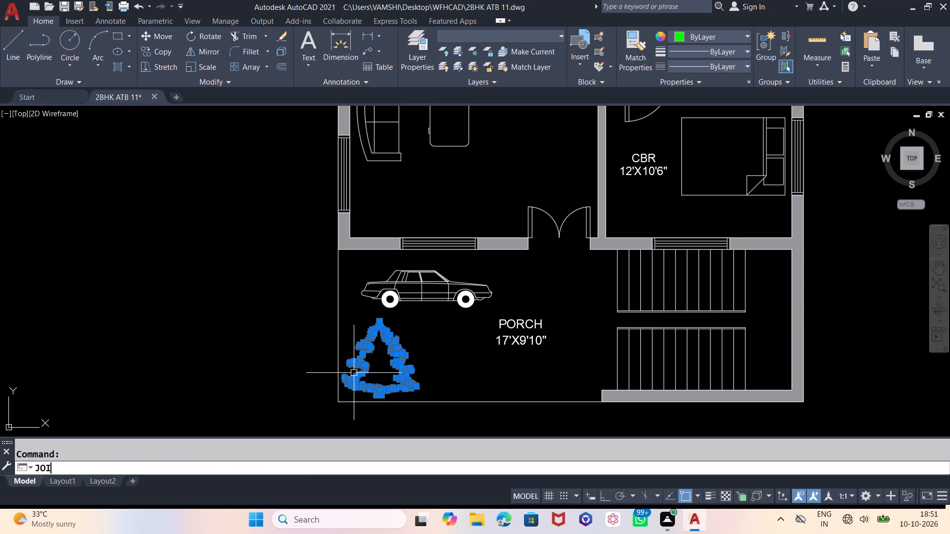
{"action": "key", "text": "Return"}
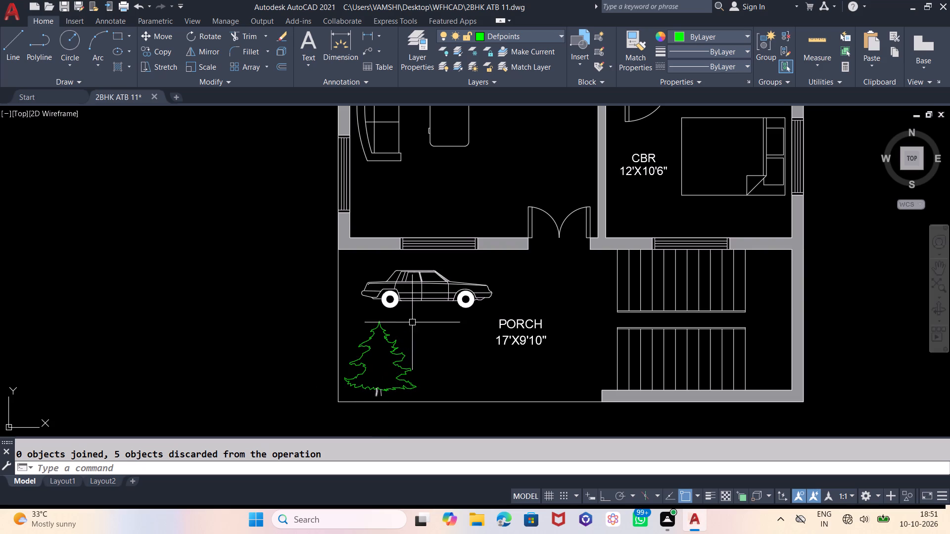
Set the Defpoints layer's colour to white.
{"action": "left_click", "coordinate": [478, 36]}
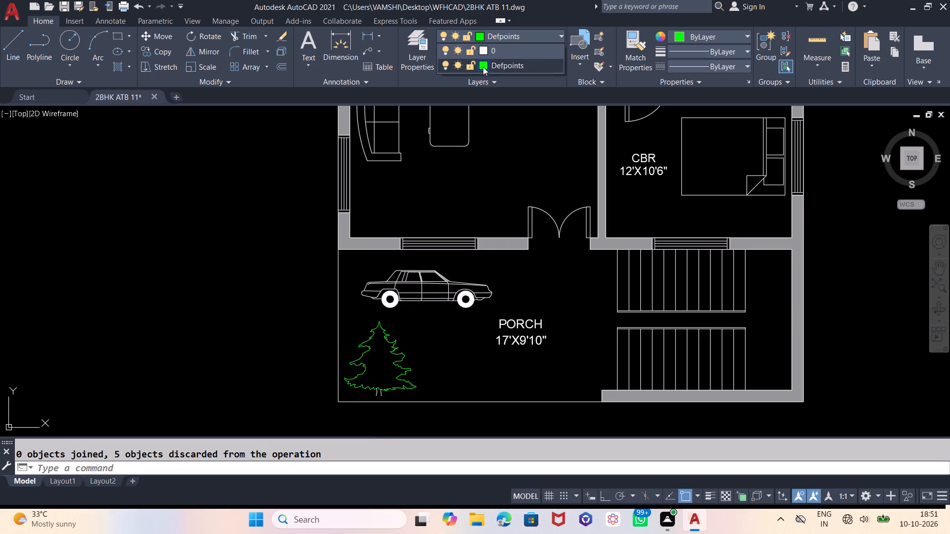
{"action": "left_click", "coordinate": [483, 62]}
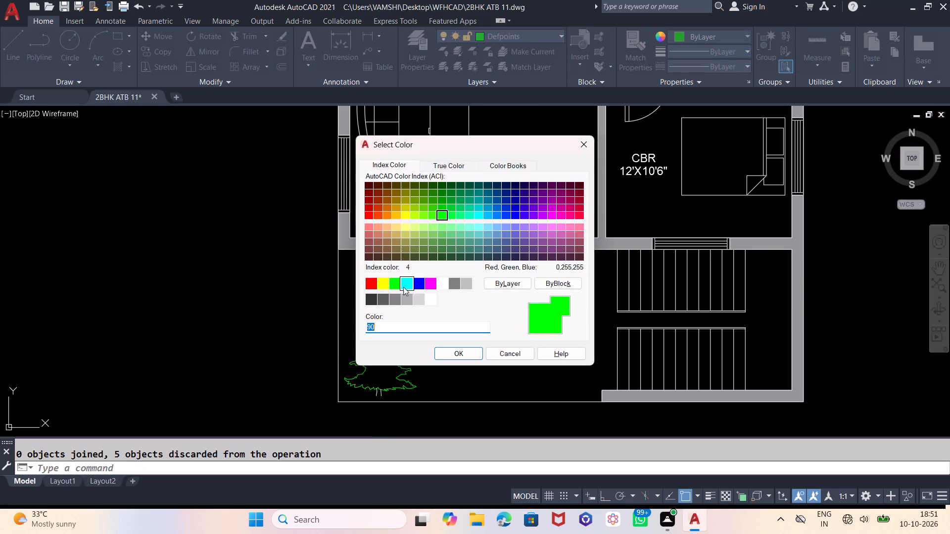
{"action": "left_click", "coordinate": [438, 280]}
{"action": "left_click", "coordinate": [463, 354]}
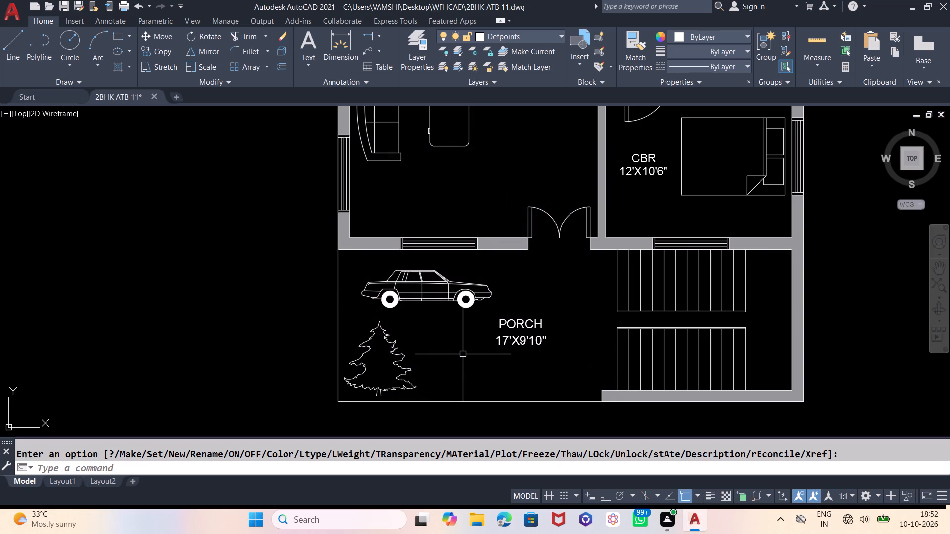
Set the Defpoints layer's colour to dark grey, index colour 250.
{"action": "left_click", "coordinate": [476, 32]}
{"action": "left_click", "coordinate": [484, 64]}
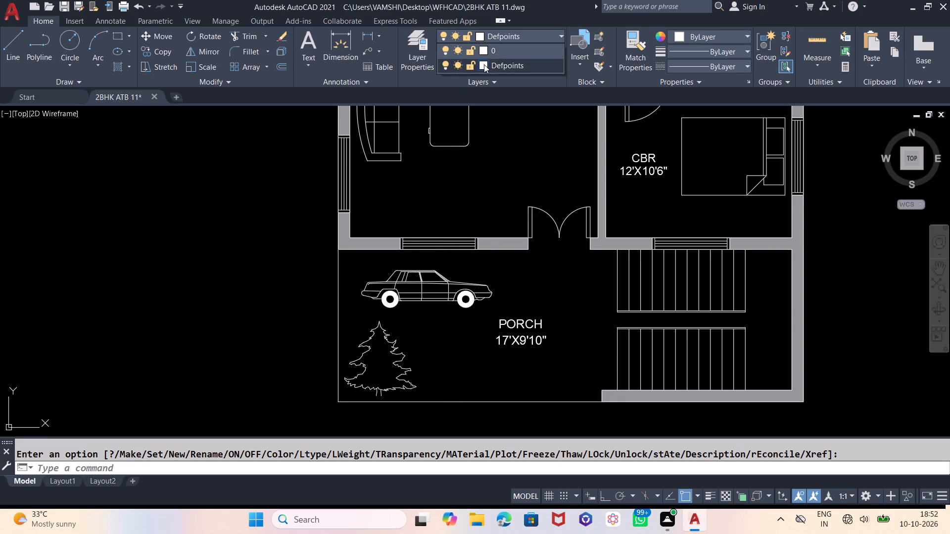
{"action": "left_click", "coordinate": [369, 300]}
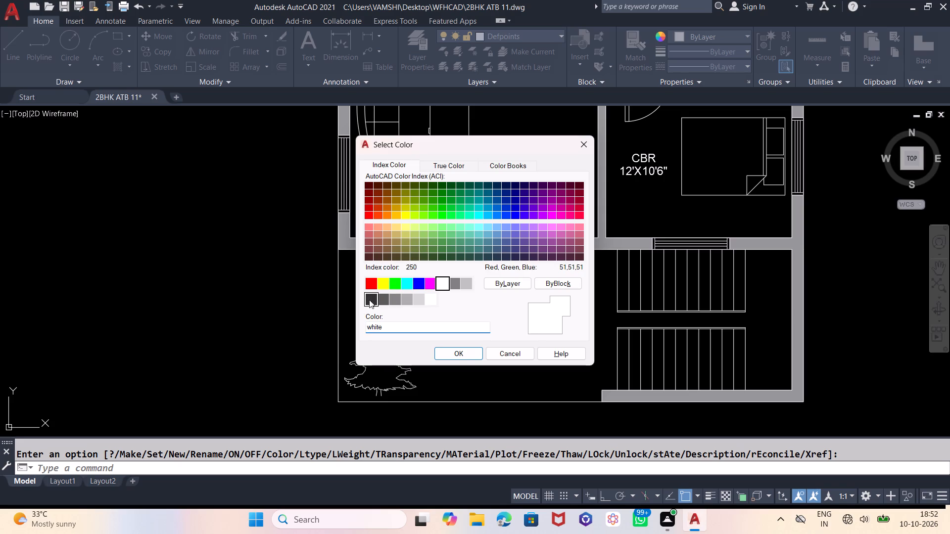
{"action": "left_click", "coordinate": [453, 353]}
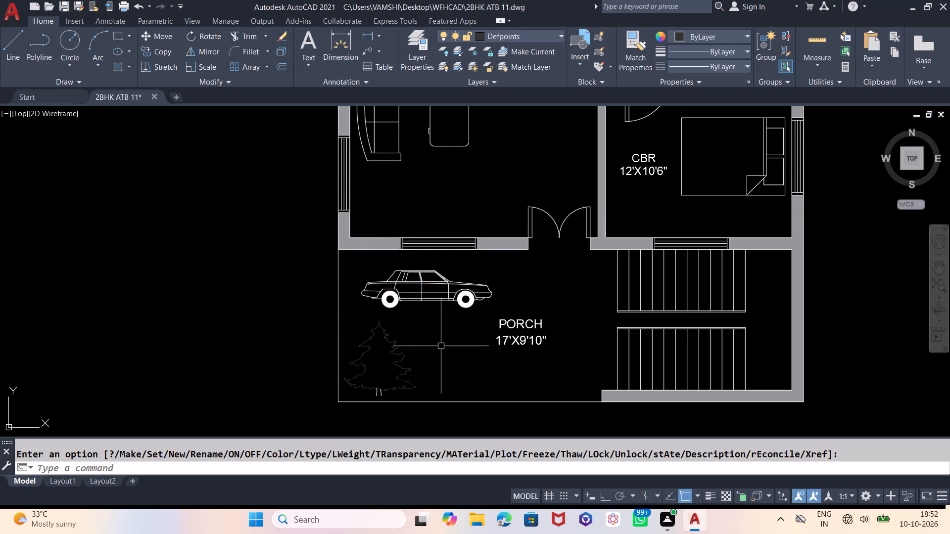
Preview the plot to check whether the porch tree prints, and leave the plot setup without plotting.
{"action": "key", "text": "ctrl+p"}
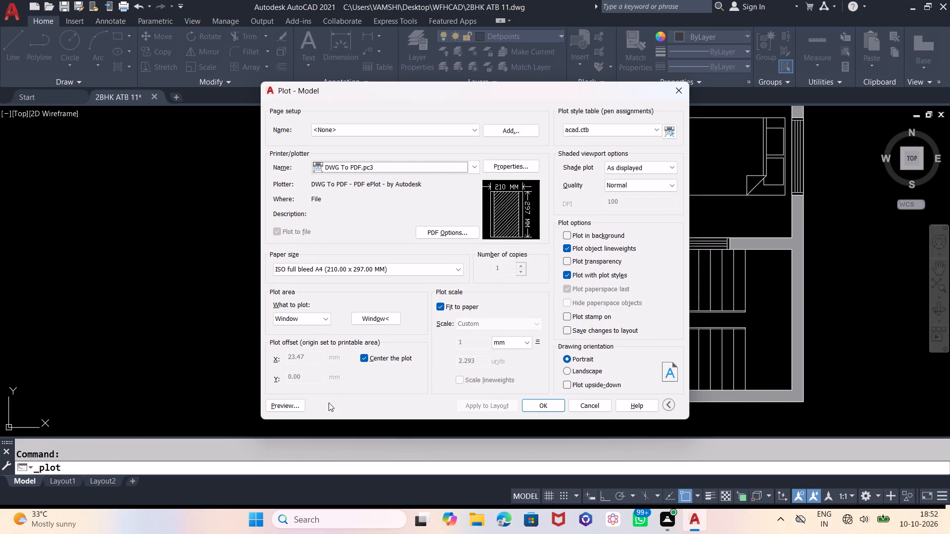
{"action": "left_click", "coordinate": [290, 408]}
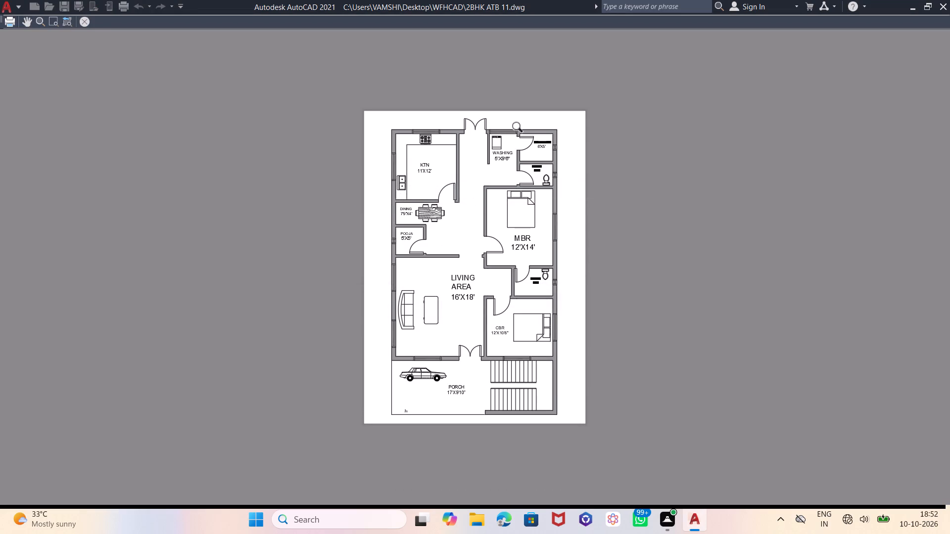
{"action": "left_click", "coordinate": [89, 19]}
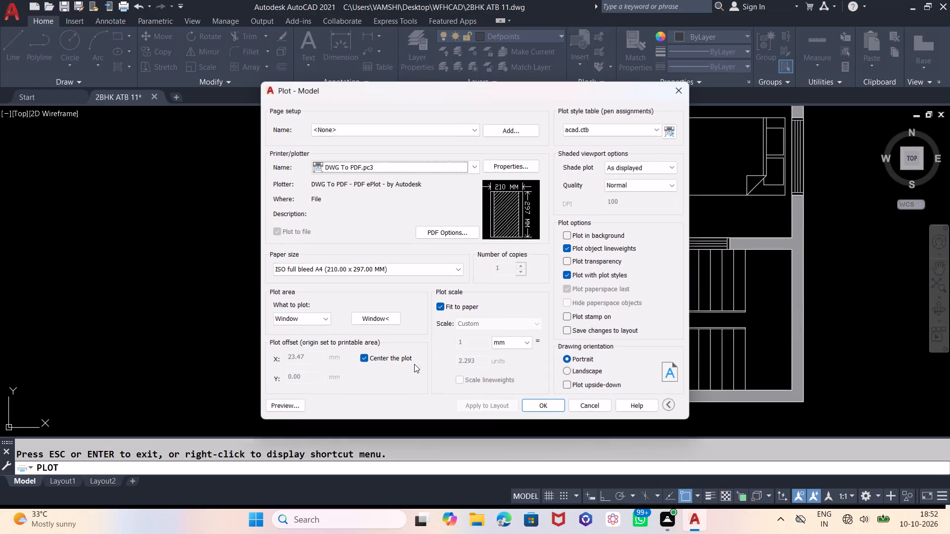
{"action": "left_click", "coordinate": [678, 85]}
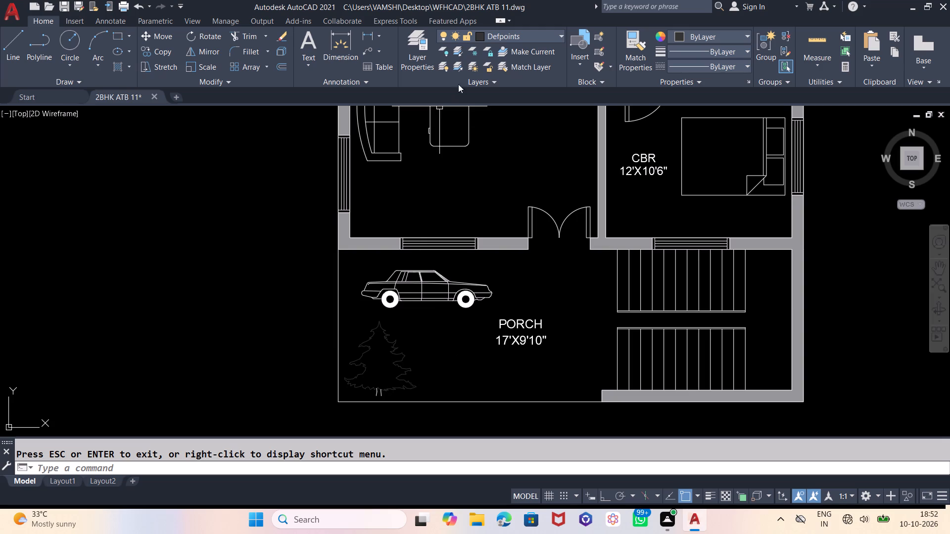
Set the Defpoints layer's colour back to white.
{"action": "left_click", "coordinate": [480, 33]}
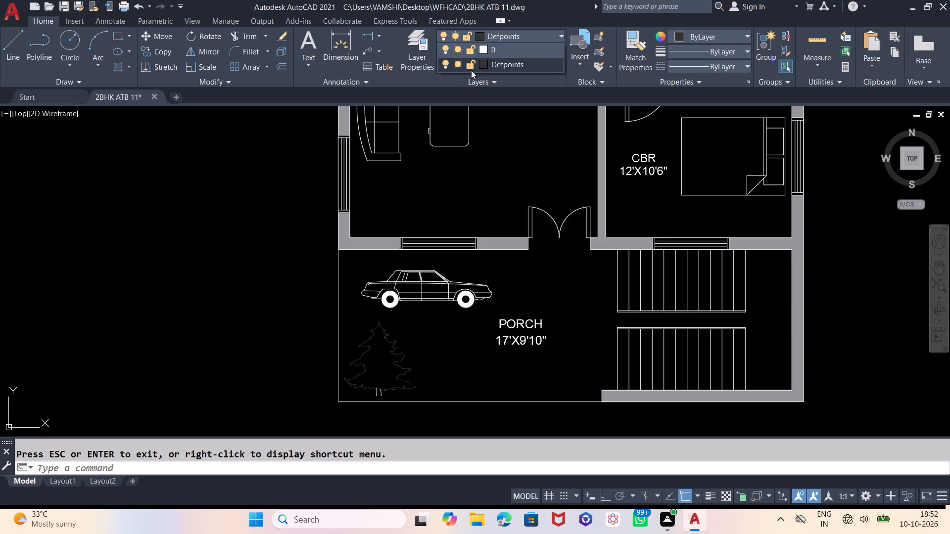
{"action": "left_click", "coordinate": [485, 60]}
{"action": "left_click", "coordinate": [480, 34]}
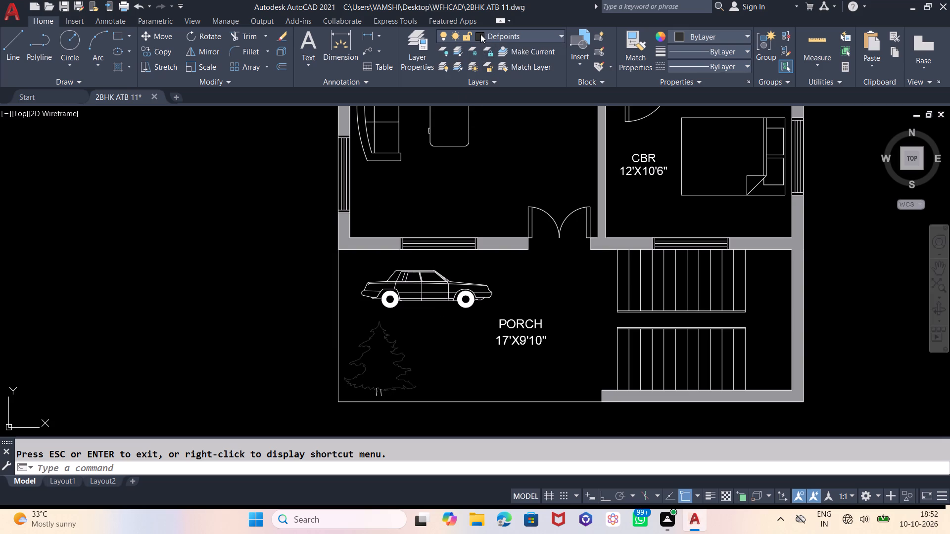
{"action": "left_click", "coordinate": [484, 64]}
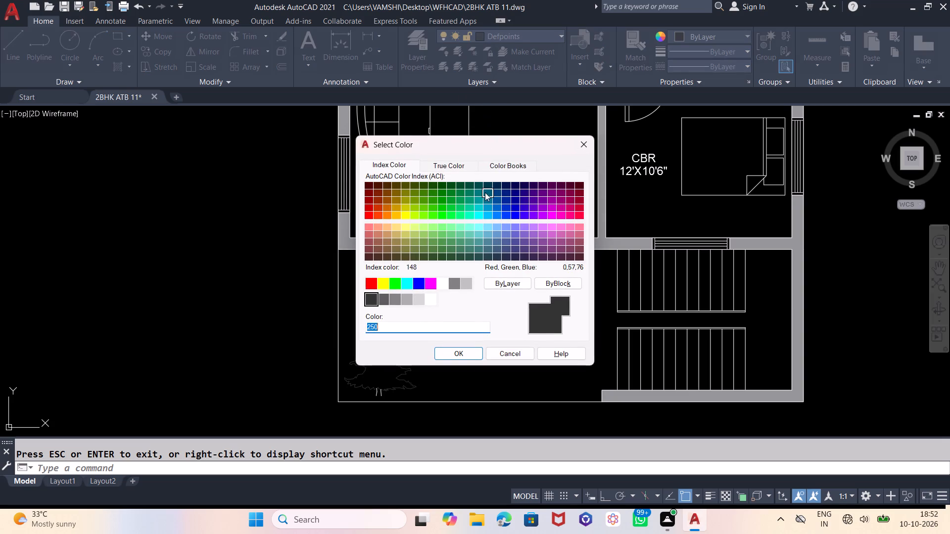
{"action": "left_click", "coordinate": [441, 279]}
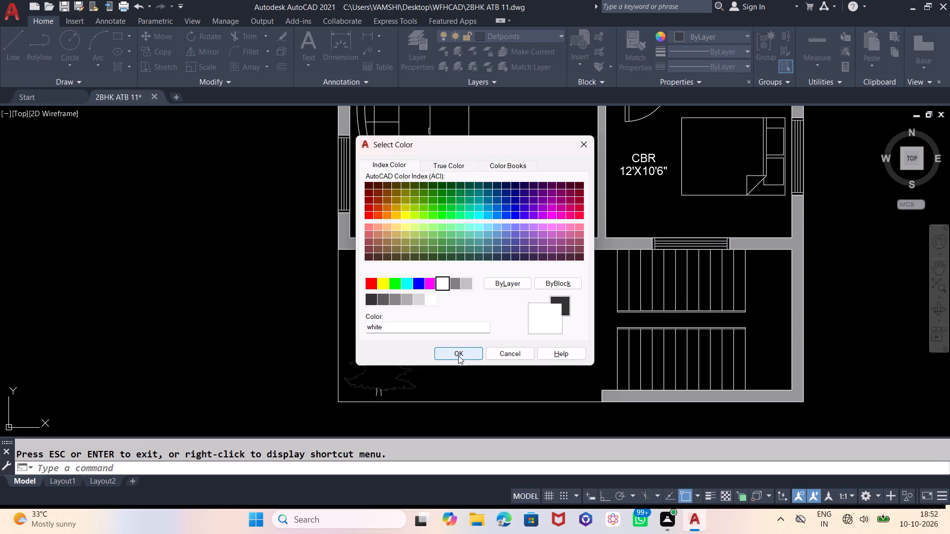
{"action": "left_click", "coordinate": [458, 356]}
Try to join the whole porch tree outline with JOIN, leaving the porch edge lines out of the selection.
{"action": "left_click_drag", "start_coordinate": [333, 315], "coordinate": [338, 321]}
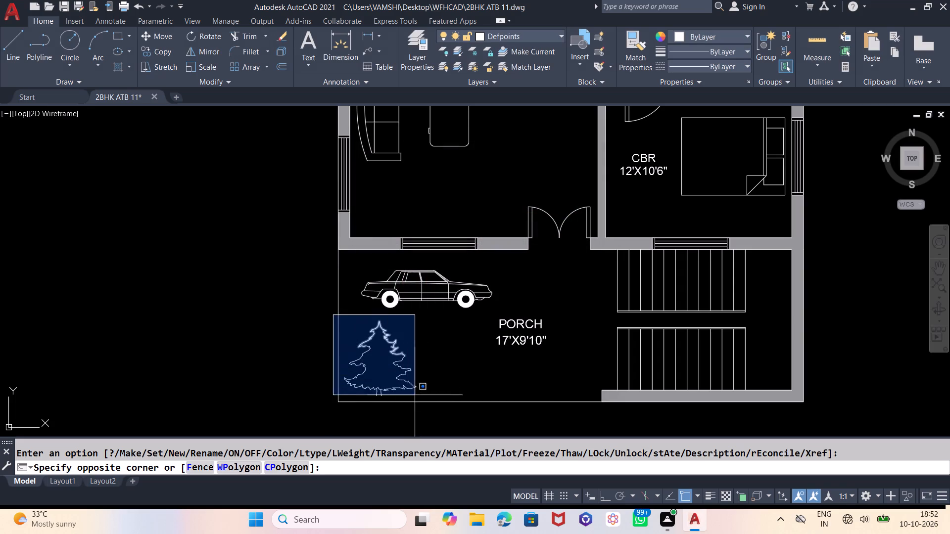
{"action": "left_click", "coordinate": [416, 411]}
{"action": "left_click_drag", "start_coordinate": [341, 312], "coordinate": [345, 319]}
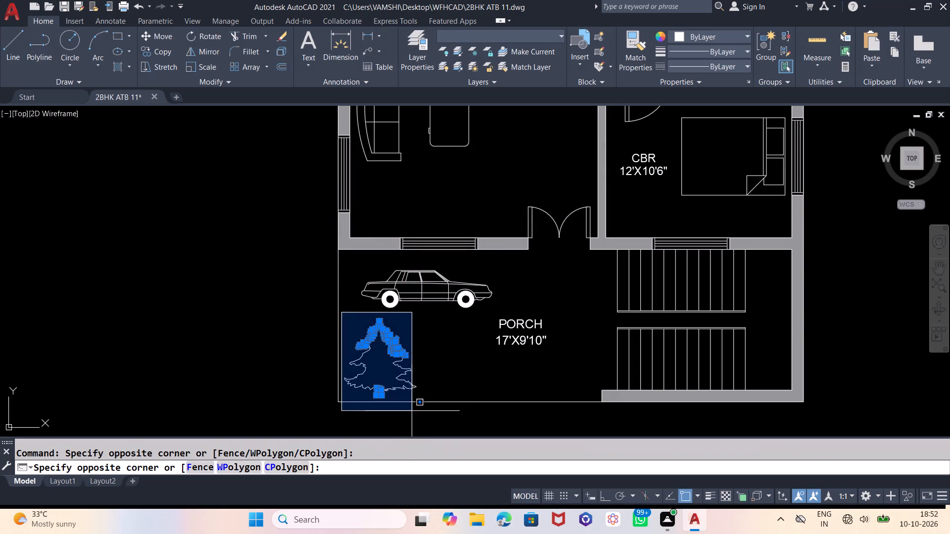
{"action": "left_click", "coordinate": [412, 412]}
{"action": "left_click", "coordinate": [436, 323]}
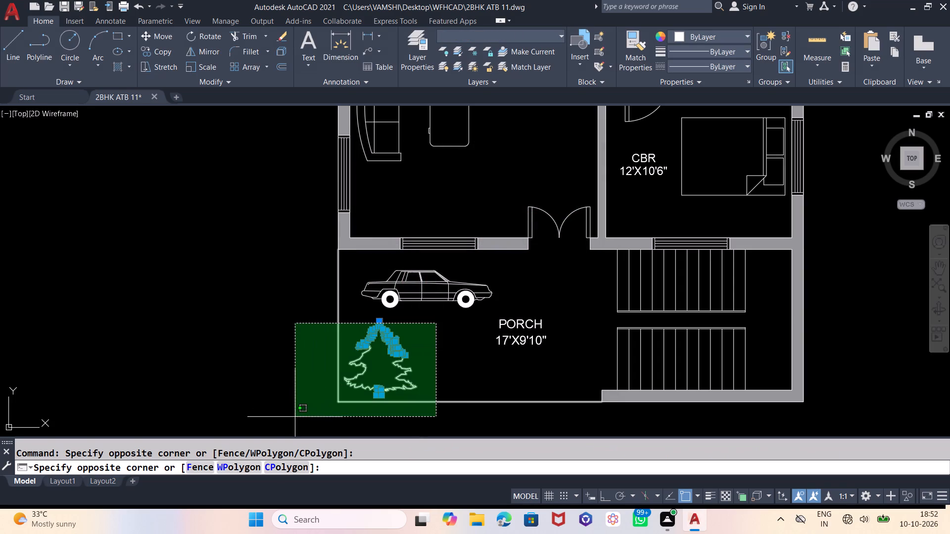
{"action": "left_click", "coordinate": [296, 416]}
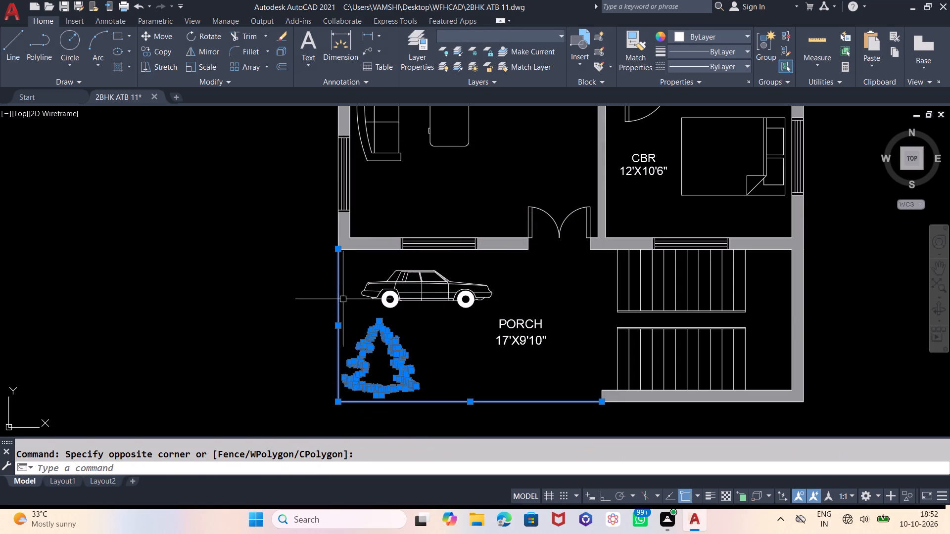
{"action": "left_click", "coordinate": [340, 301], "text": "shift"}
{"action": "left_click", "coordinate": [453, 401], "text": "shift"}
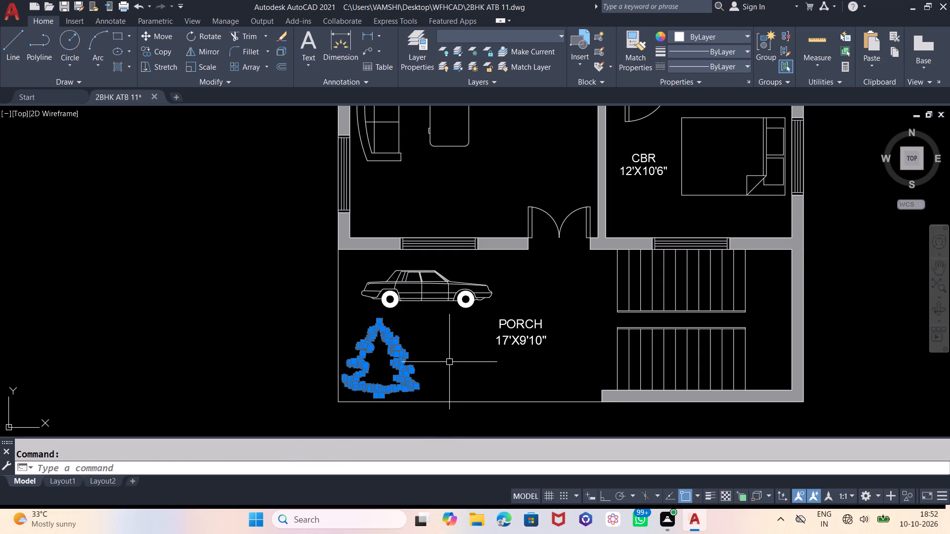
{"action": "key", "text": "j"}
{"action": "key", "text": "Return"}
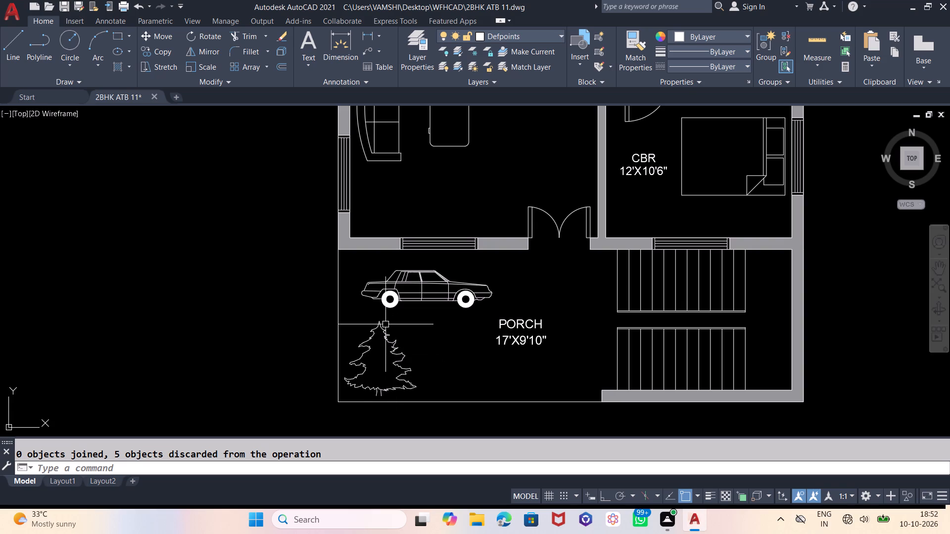
Move all the porch tree's objects to layer 0, leaving the porch edge lines out of the selection.
{"action": "left_click", "coordinate": [522, 33]}
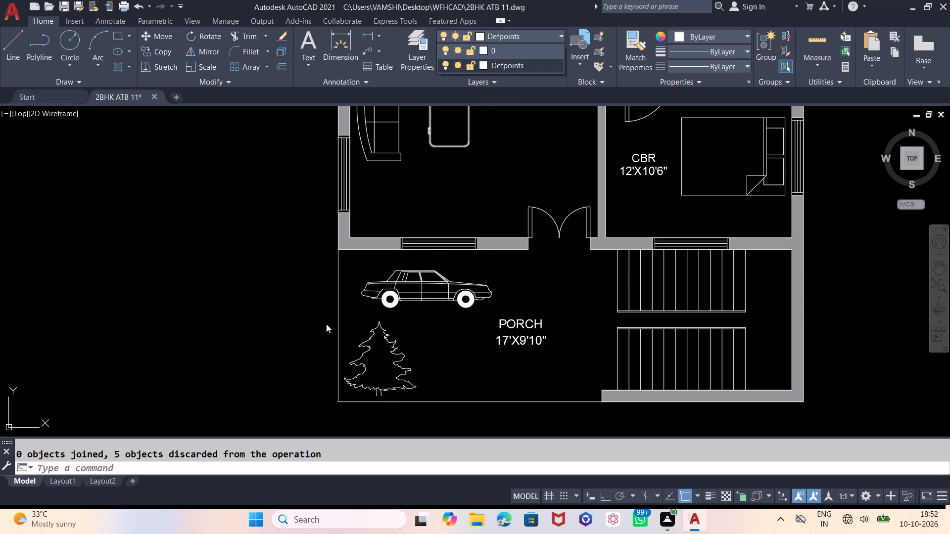
{"action": "left_click_drag", "start_coordinate": [402, 314], "coordinate": [402, 319]}
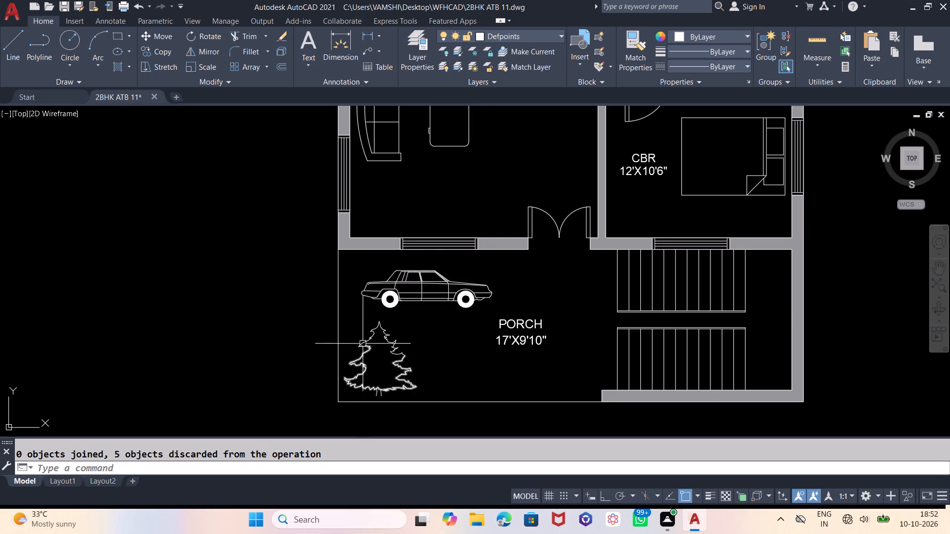
{"action": "left_click", "coordinate": [425, 316]}
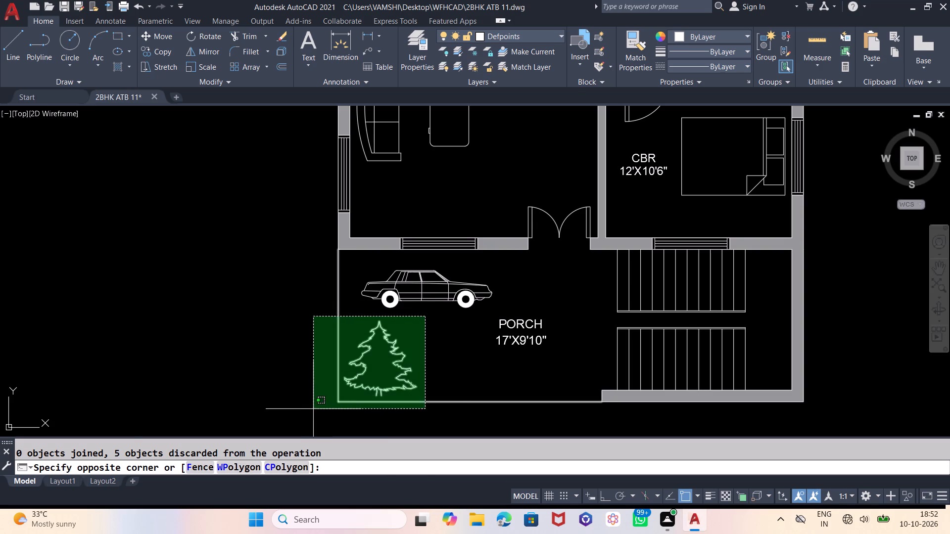
{"action": "left_click", "coordinate": [315, 410]}
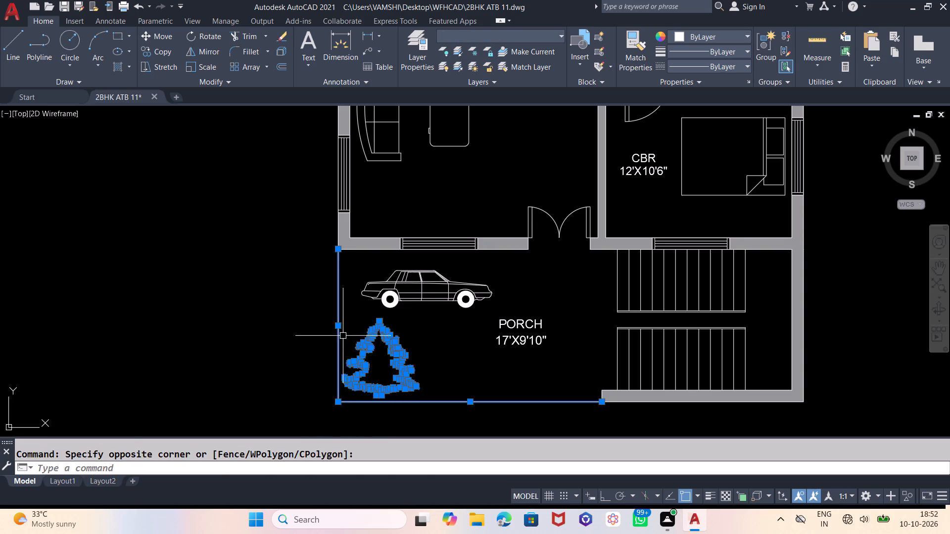
{"action": "left_click", "coordinate": [336, 342], "text": "shift"}
{"action": "left_click", "coordinate": [433, 401], "text": "shift"}
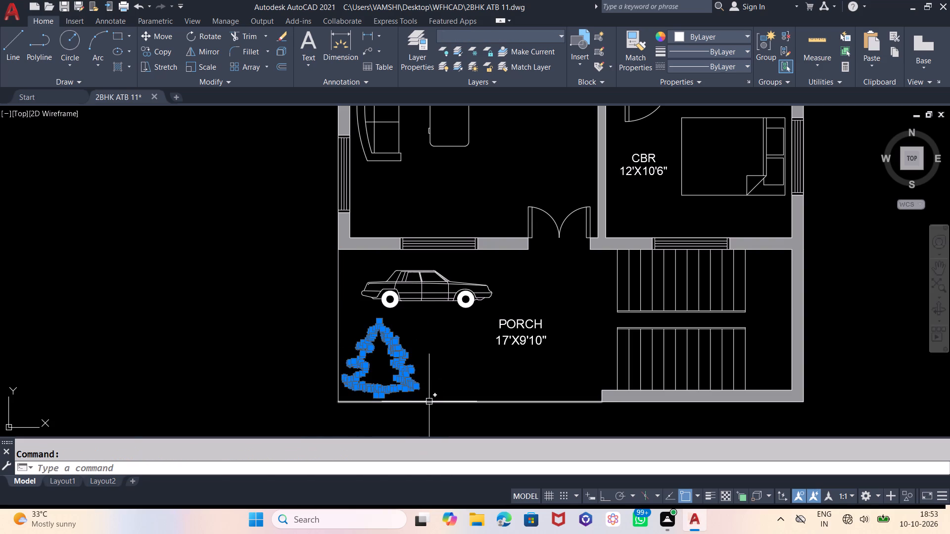
{"action": "left_click", "coordinate": [560, 30]}
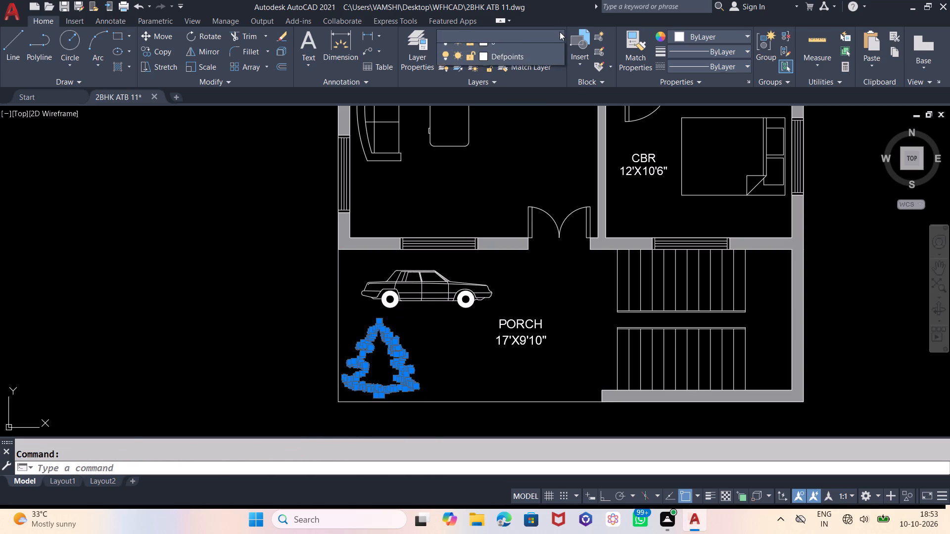
{"action": "left_click", "coordinate": [507, 54]}
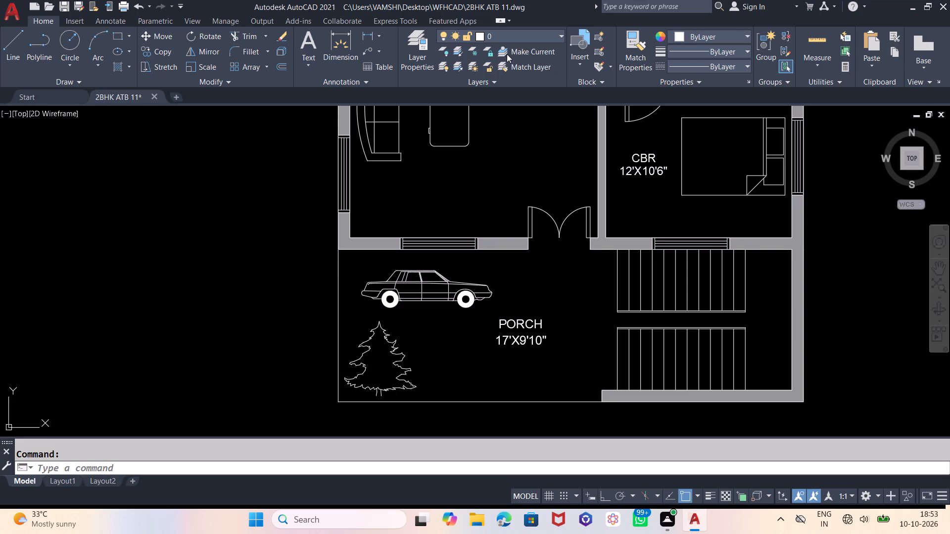
{"action": "key", "text": "Return"}
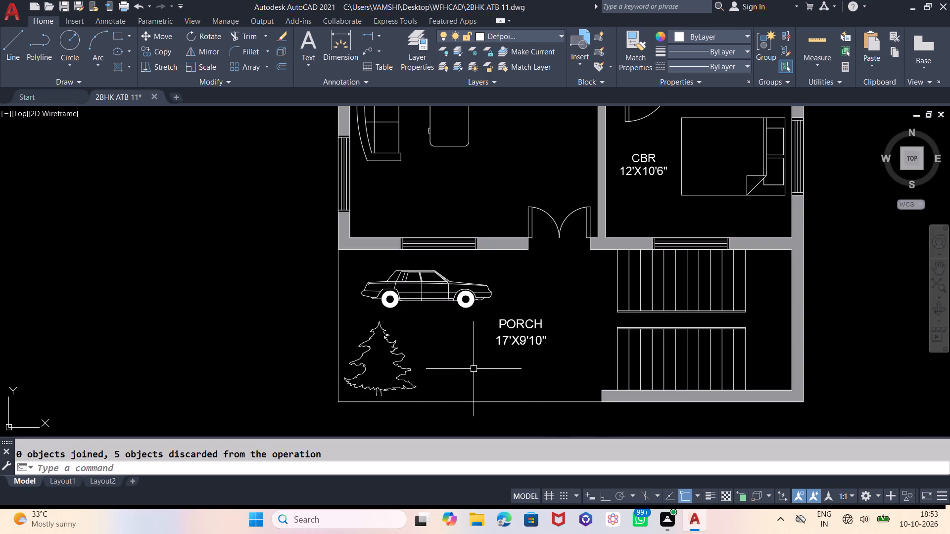
Start a new plot of the model and set its plot style table to None.
{"action": "scroll", "coordinate": [398, 271], "scroll_direction": "down", "scroll_amount": 1}
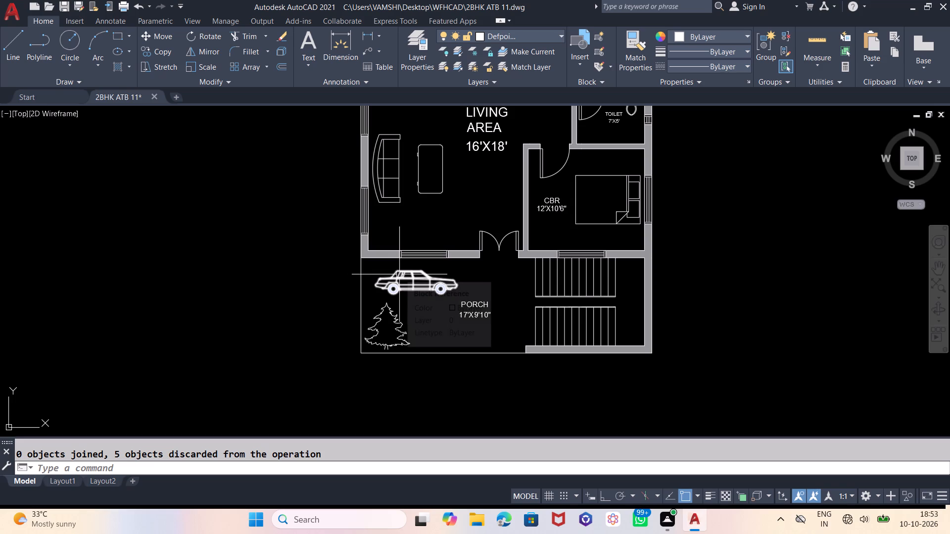
{"action": "key", "text": "ctrl+p"}
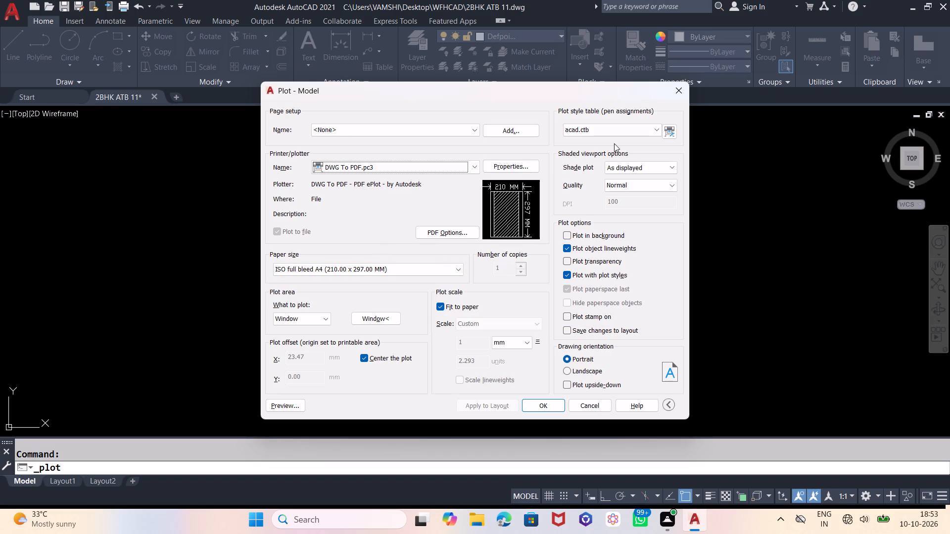
{"action": "left_click", "coordinate": [614, 129]}
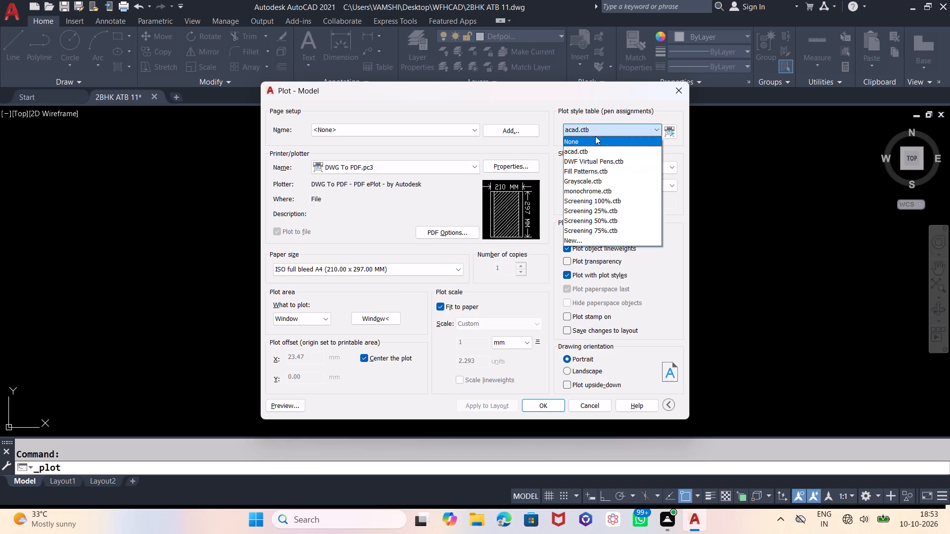
{"action": "left_click", "coordinate": [595, 136]}
{"action": "left_click", "coordinate": [595, 129]}
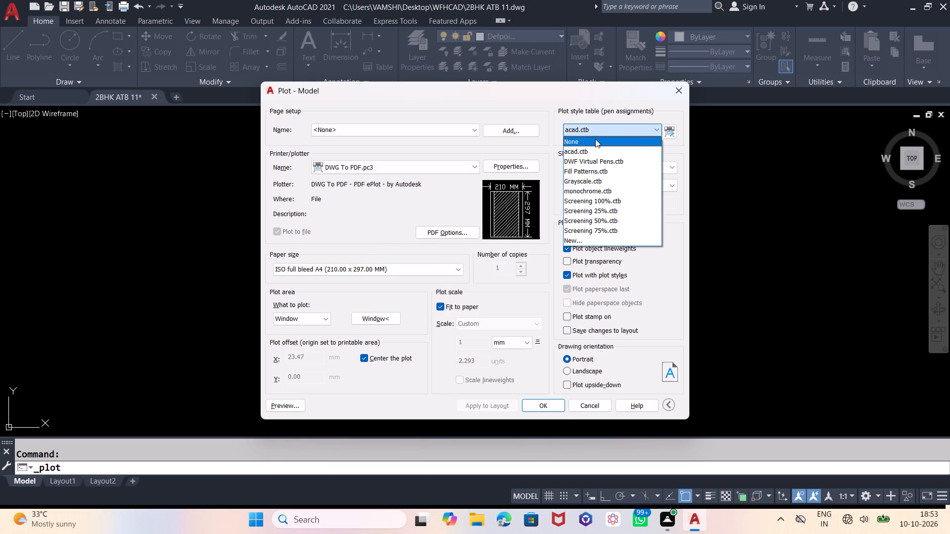
{"action": "left_click", "coordinate": [595, 139]}
Preview the A4 plot with the plot area set to Window, and close the preview.
{"action": "middle_click_drag", "start_coordinate": [338, 326], "coordinate": [365, 312]}
{"action": "left_click", "coordinate": [321, 317]}
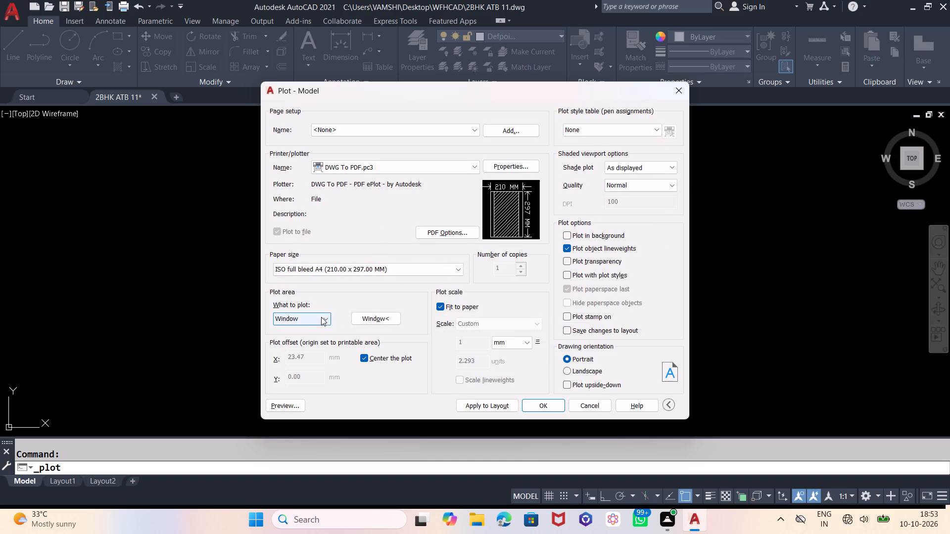
{"action": "left_click", "coordinate": [317, 340]}
{"action": "left_click", "coordinate": [317, 315]}
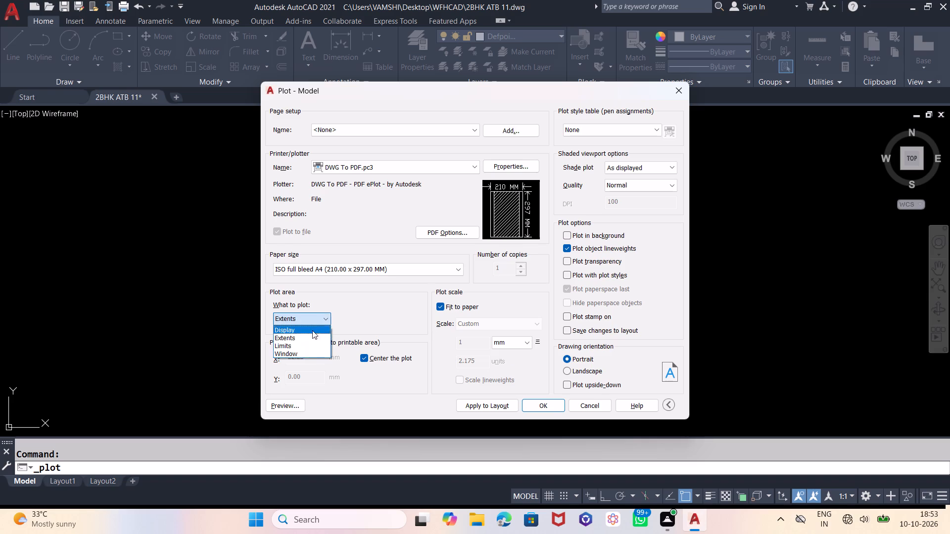
{"action": "left_click", "coordinate": [301, 352]}
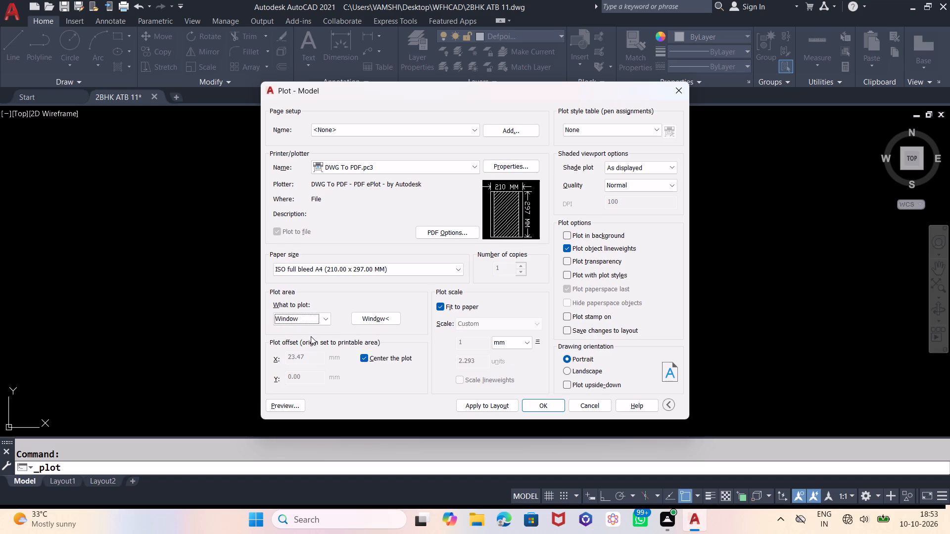
{"action": "left_click", "coordinate": [288, 405]}
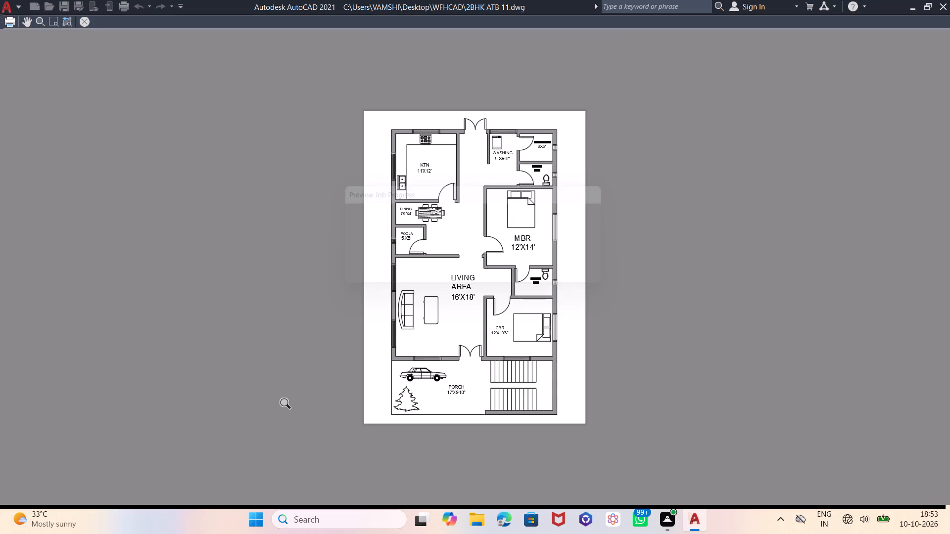
{"action": "left_click", "coordinate": [85, 21]}
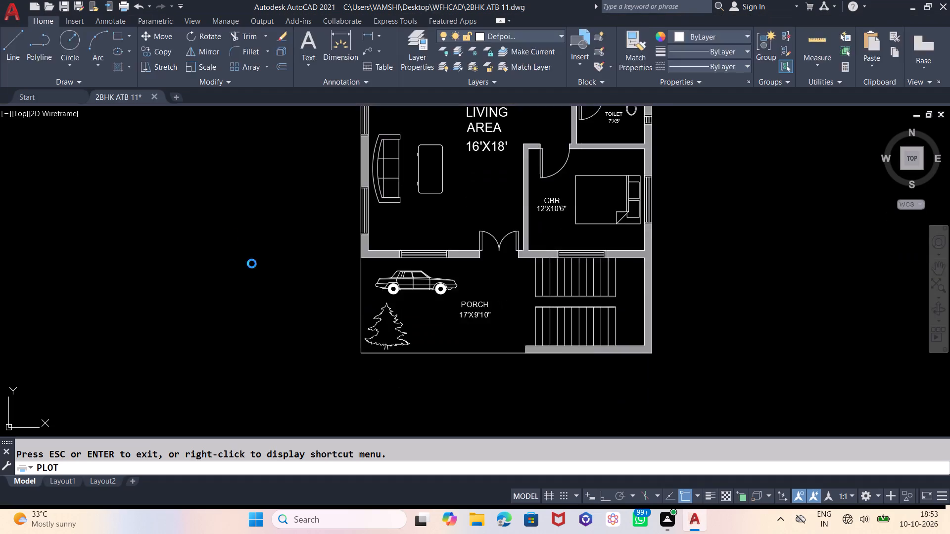
Apply the plot settings to the layout and save the plot as 2BHK ATB 11-Model.pdf in the Desktop's WFHCAD folder.
{"action": "left_click", "coordinate": [474, 408]}
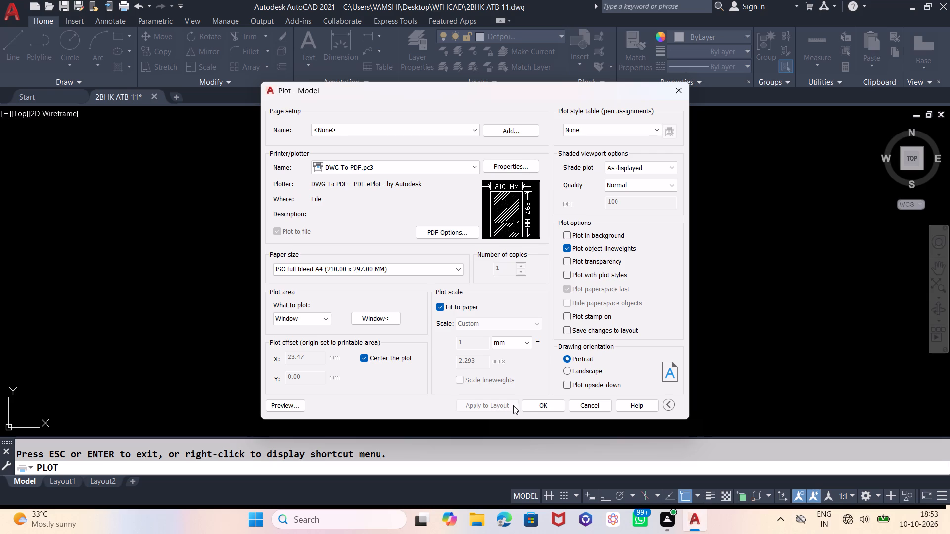
{"action": "left_click", "coordinate": [531, 403]}
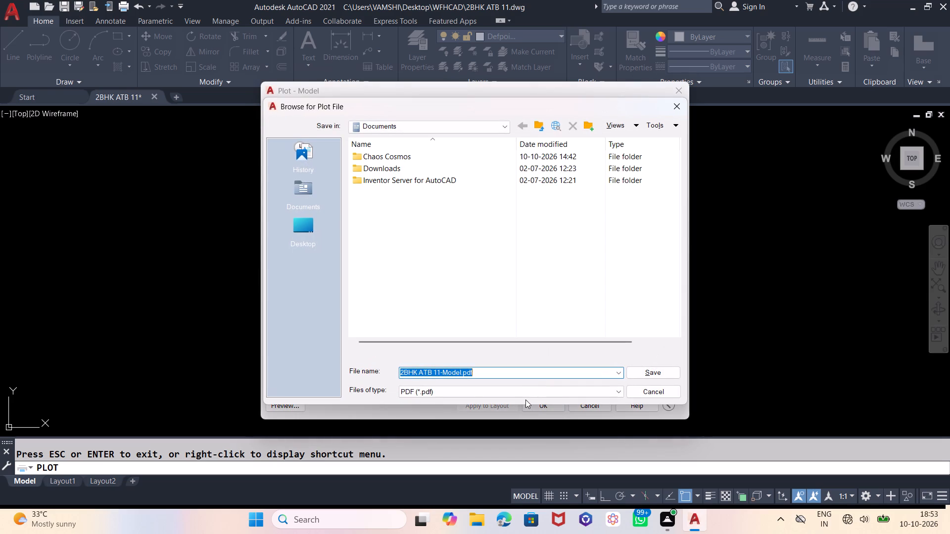
{"action": "double_click", "coordinate": [296, 225]}
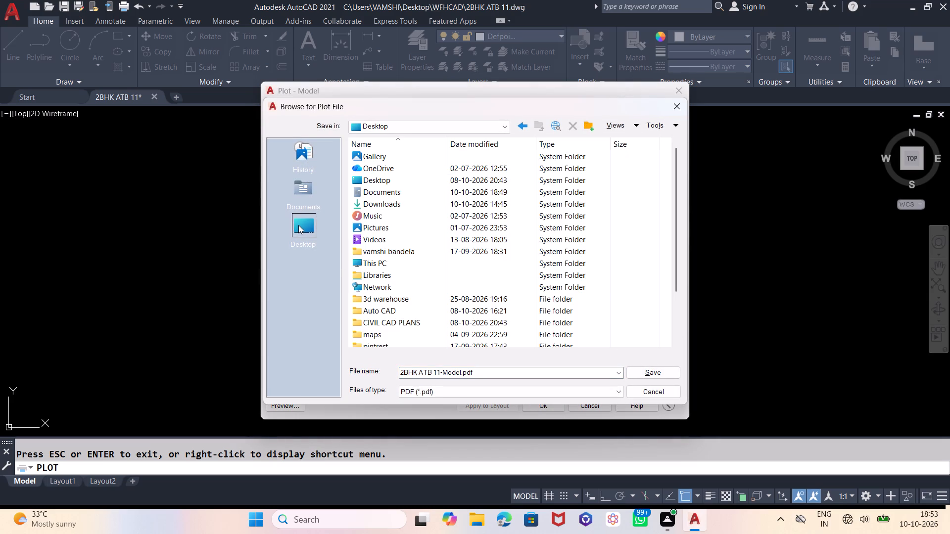
{"action": "scroll", "coordinate": [377, 272], "scroll_direction": "down", "scroll_amount": 4}
{"action": "double_click", "coordinate": [383, 324]}
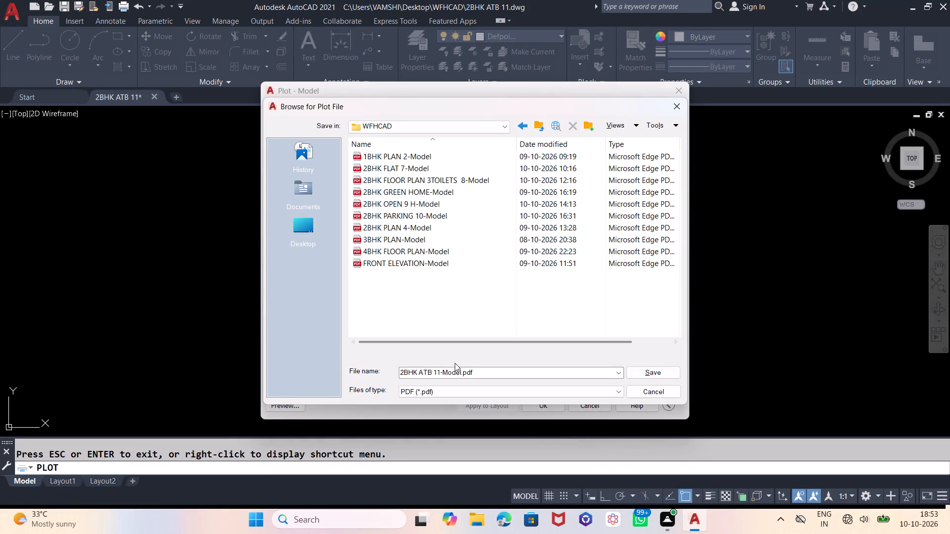
{"action": "left_click", "coordinate": [660, 375]}
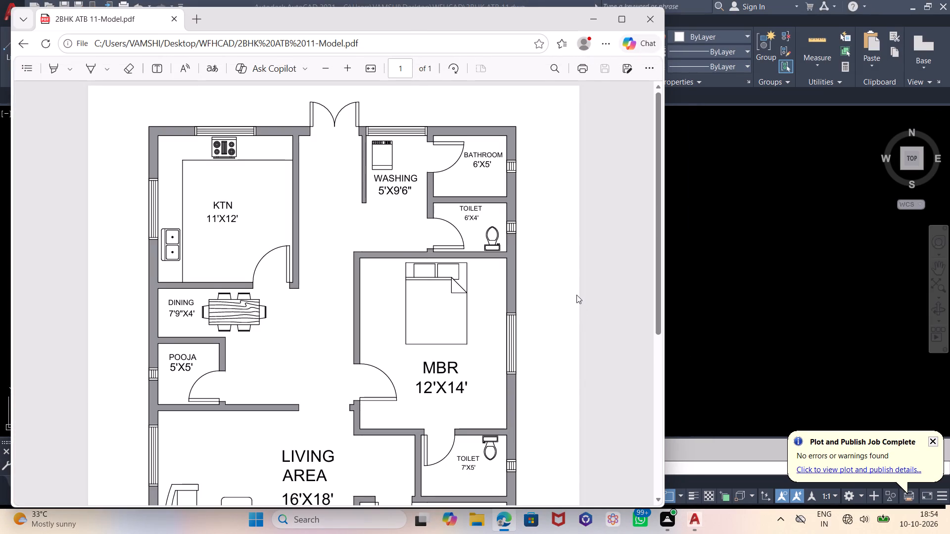
Examine the whole plotted floor plan in the PDF, from the kitchen to the porch car and tree, and close it.
{"action": "scroll", "coordinate": [576, 295], "scroll_direction": "down", "scroll_amount": 1}
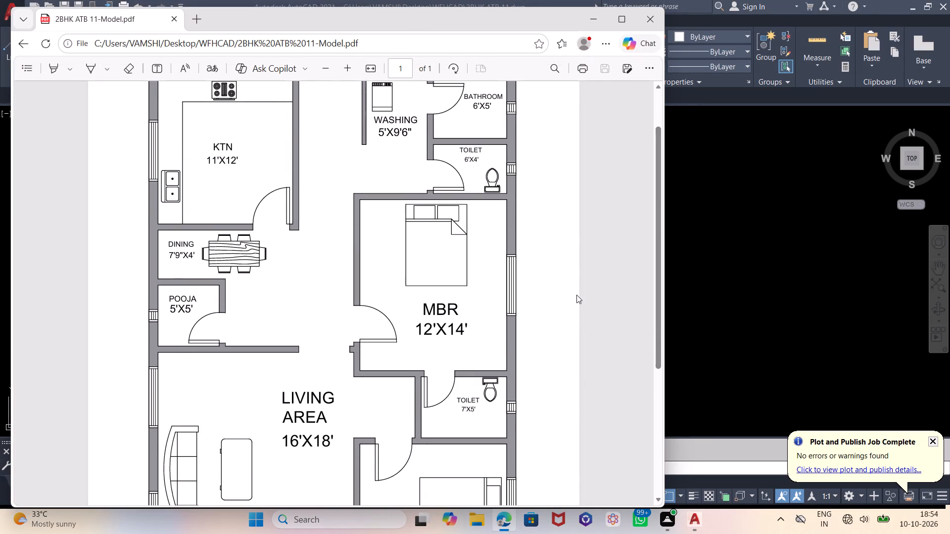
{"action": "scroll", "coordinate": [576, 295], "scroll_direction": "down", "scroll_amount": 3}
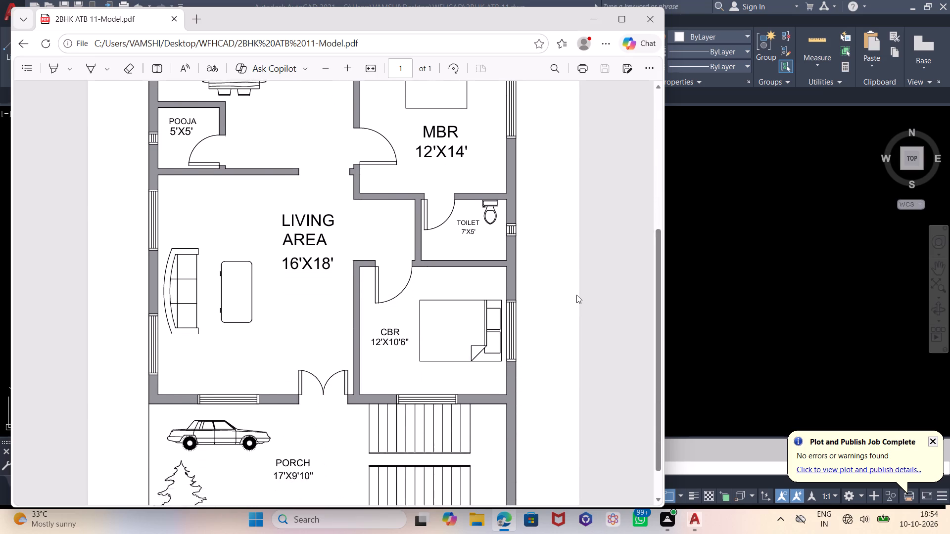
{"action": "scroll", "coordinate": [576, 295], "scroll_direction": "down", "scroll_amount": 4}
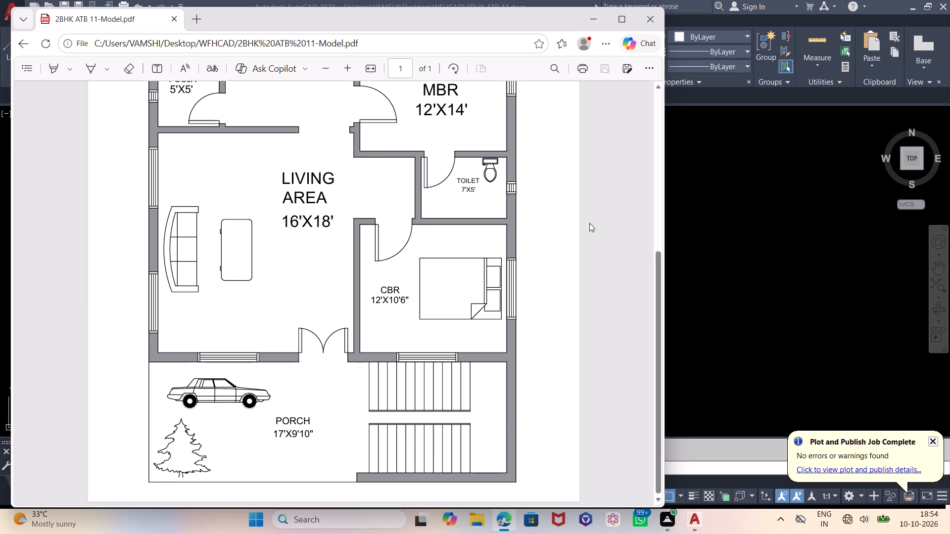
{"action": "scroll", "coordinate": [483, 216], "scroll_direction": "up", "scroll_amount": 8}
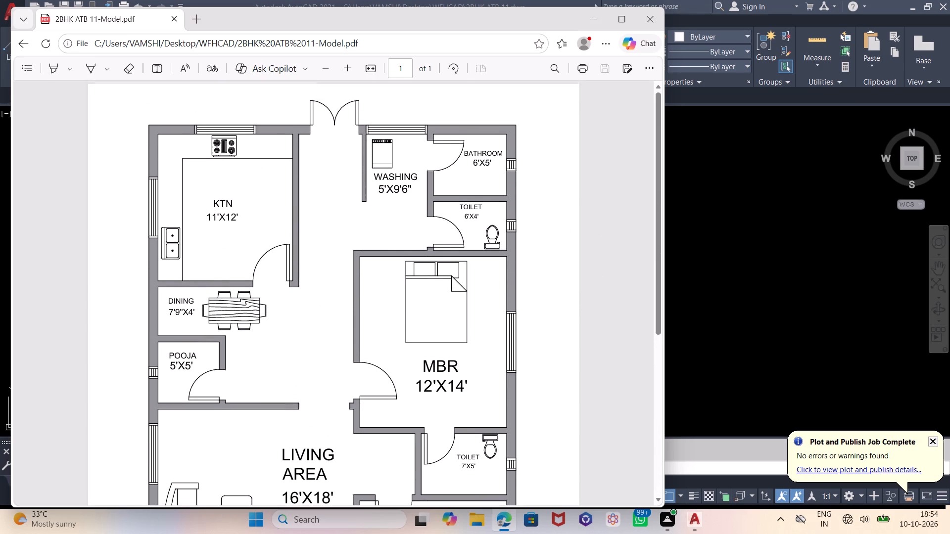
{"action": "scroll", "coordinate": [484, 215], "scroll_direction": "down", "scroll_amount": 7}
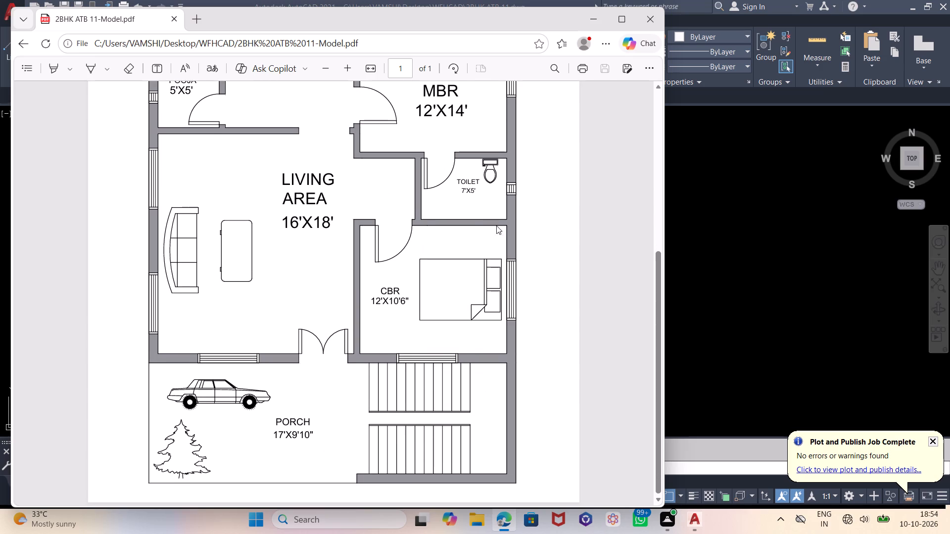
{"action": "scroll", "coordinate": [549, 257], "scroll_direction": "up", "scroll_amount": 7}
{"action": "left_click", "coordinate": [653, 11]}
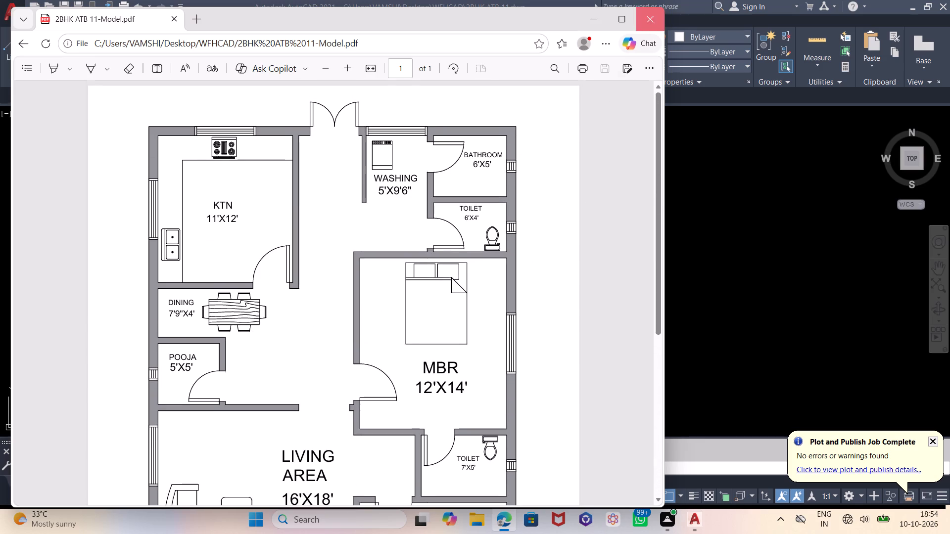